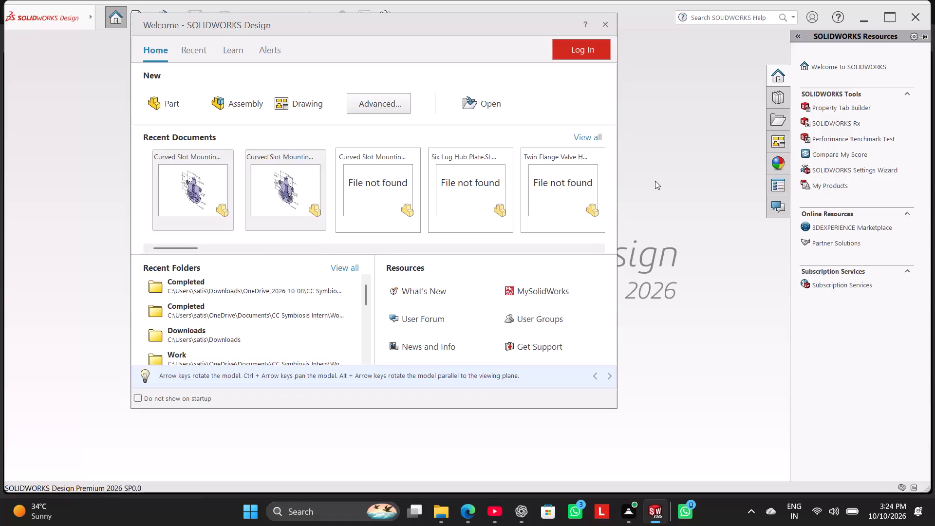
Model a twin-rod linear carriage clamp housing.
Dismiss the welcome window and create a new part document.
left_click(655, 181)
left_click(134, 19)
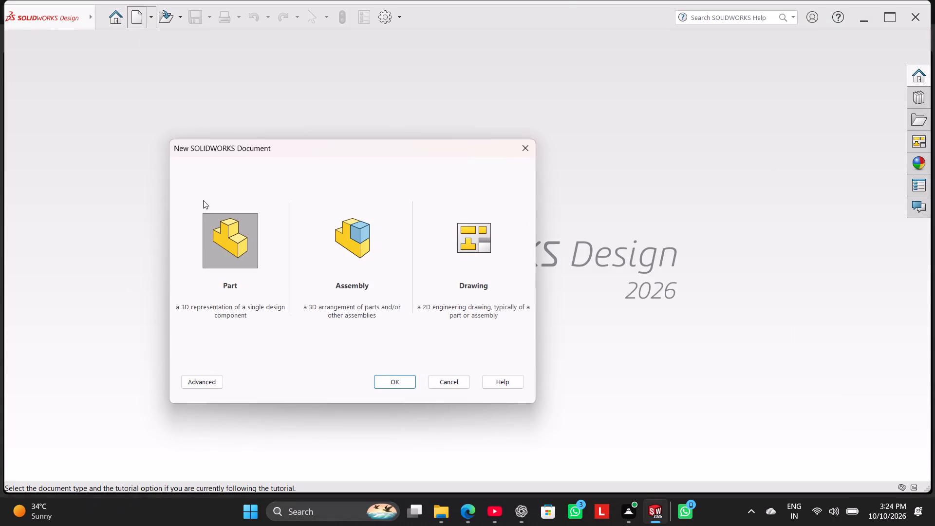
left_click(220, 229)
left_click(383, 384)
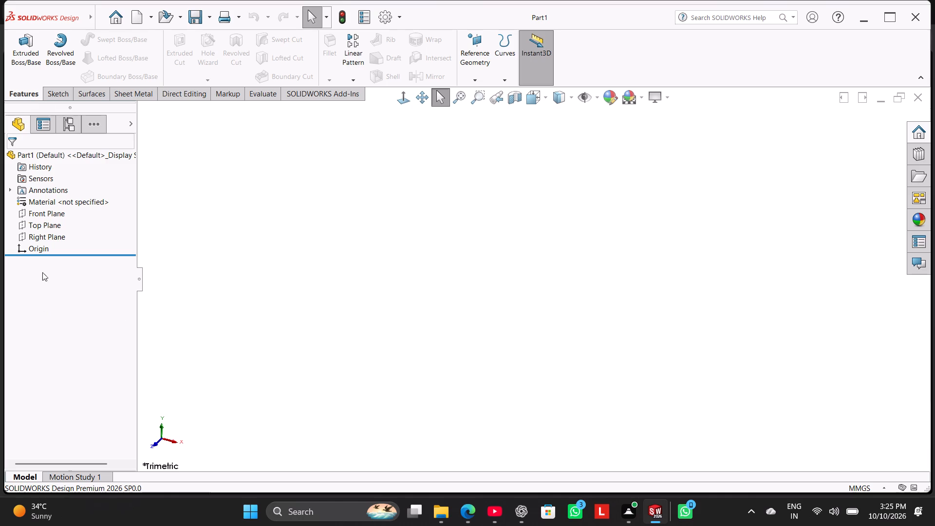
Start a sketch on the Front Plane and draw a wide, low center rectangle centred on the origin.
left_click(43, 212)
left_click(57, 196)
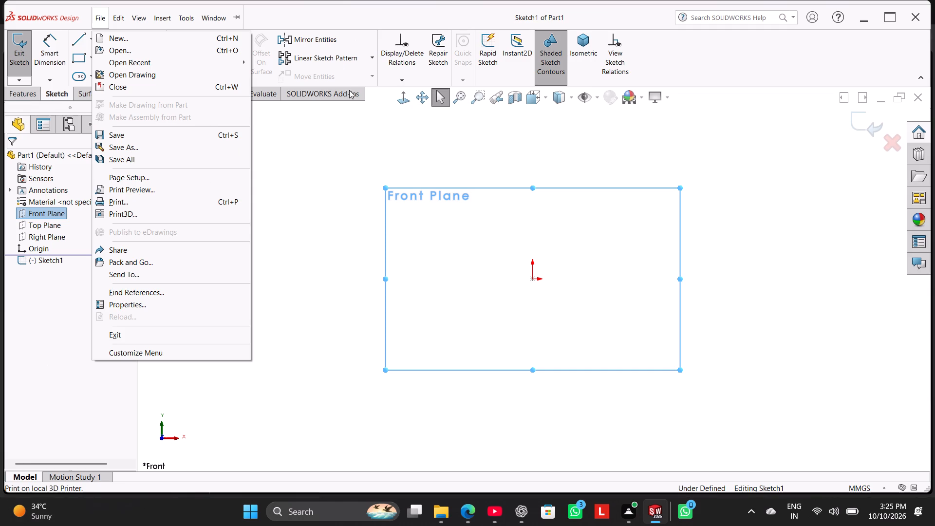
left_click(321, 179)
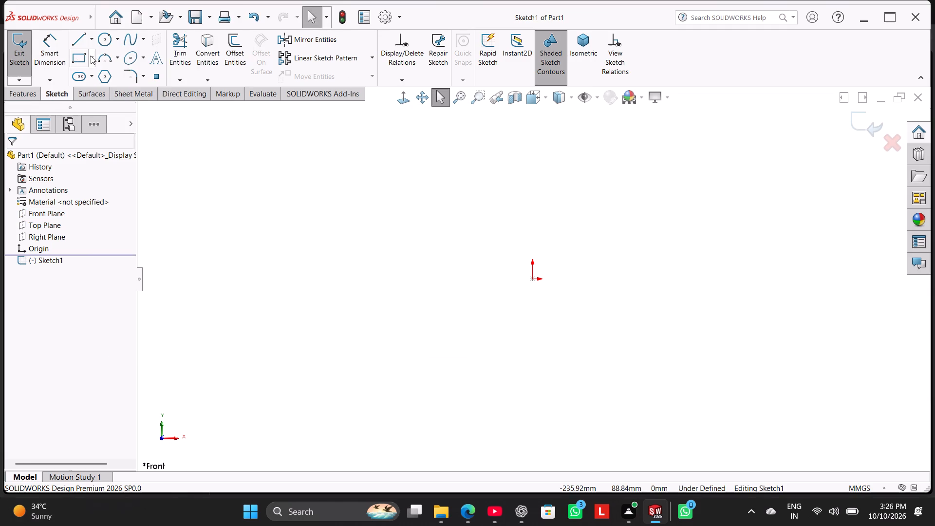
left_click(91, 56)
left_click(102, 86)
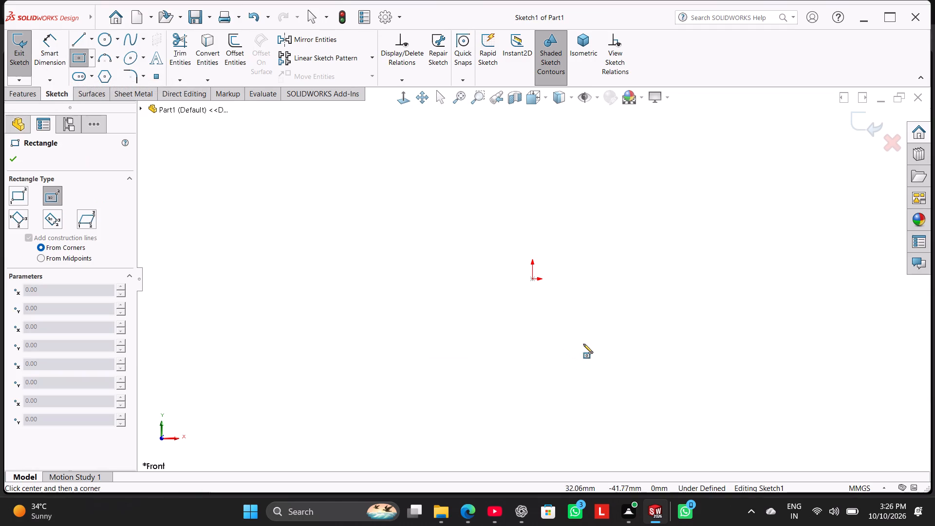
left_click(533, 279)
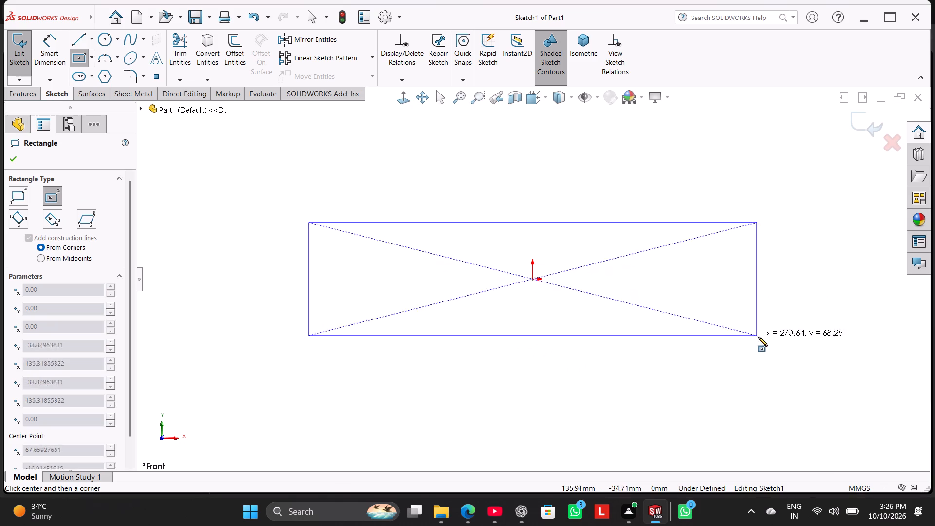
left_click(767, 321)
right_click(803, 264)
left_click(811, 273)
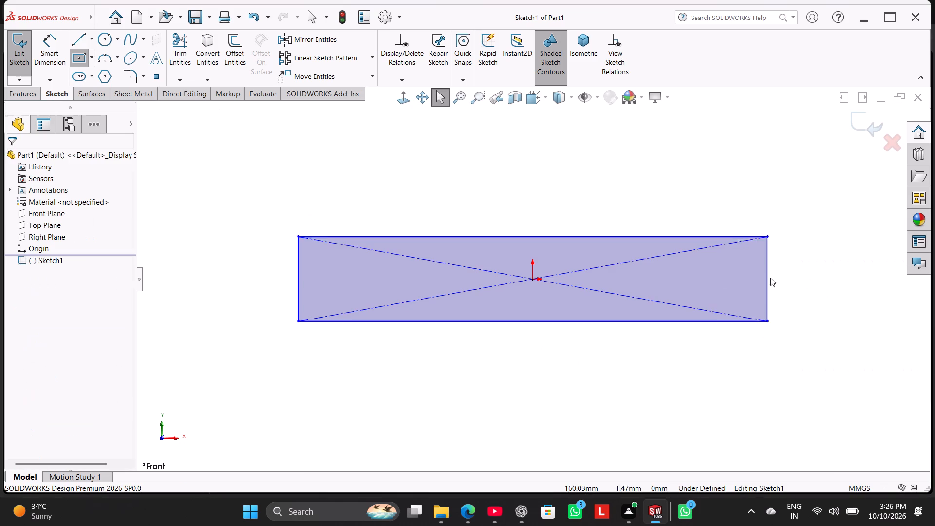
Start Smart Dimension to dimension the center rectangle.
left_click(49, 55)
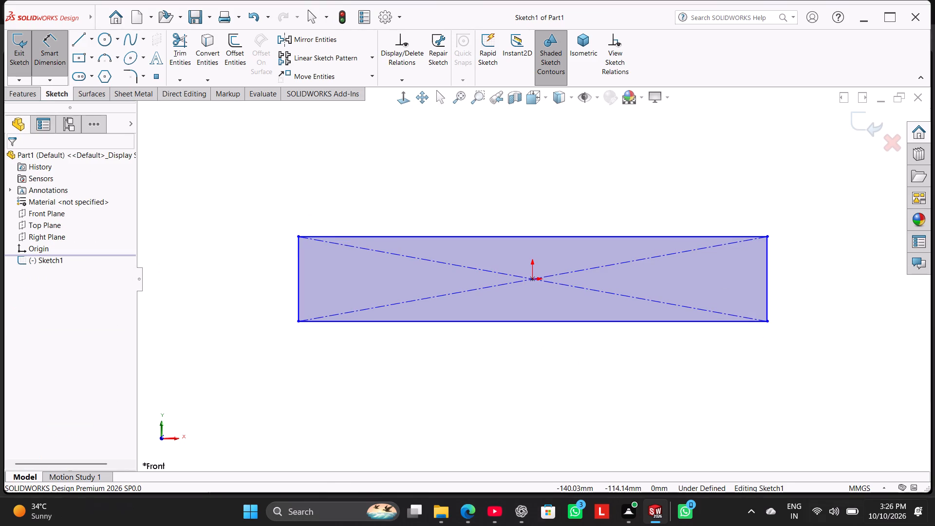
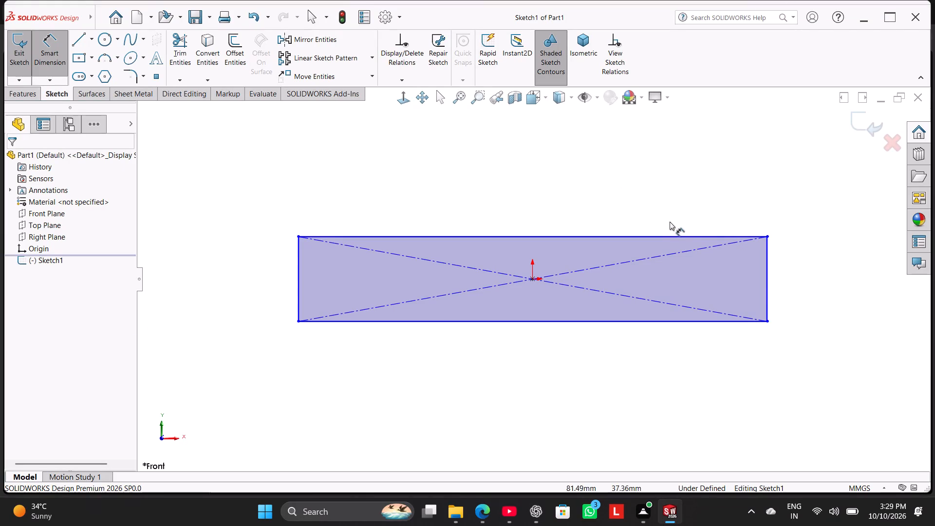
Dimension the center rectangle's height as 28 mm.
left_click(769, 287)
left_click(808, 271)
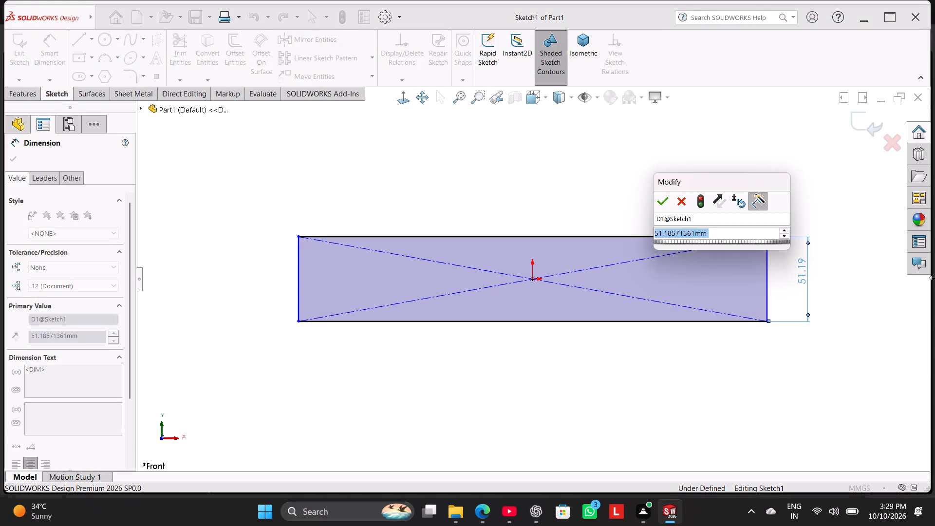
type("28")
key("Return")
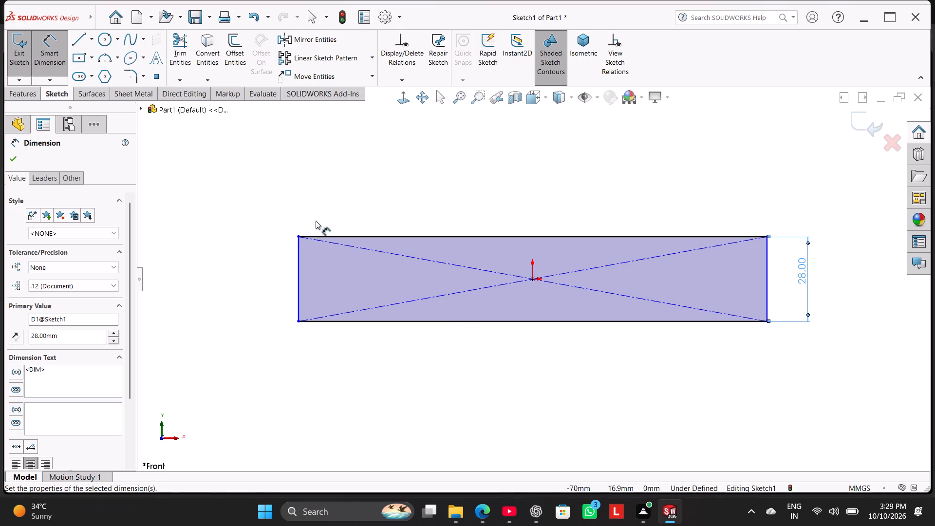
right_click(296, 170)
left_click(318, 198)
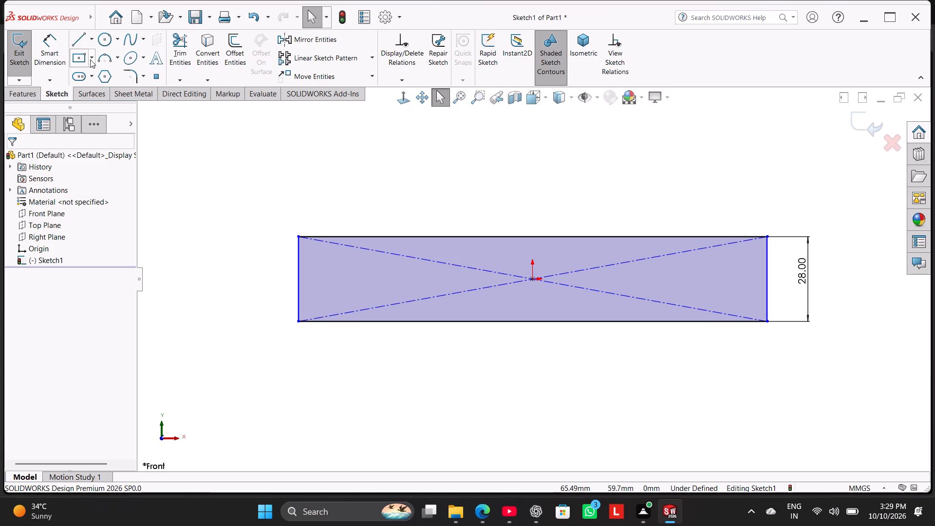
Dimension the center rectangle's width as 132 mm along its lower edge.
left_click(39, 46)
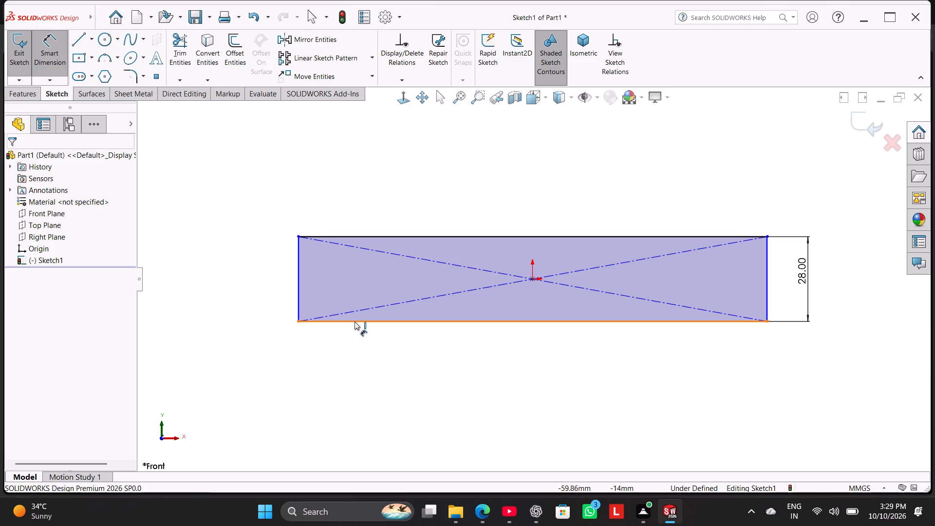
left_click(361, 323)
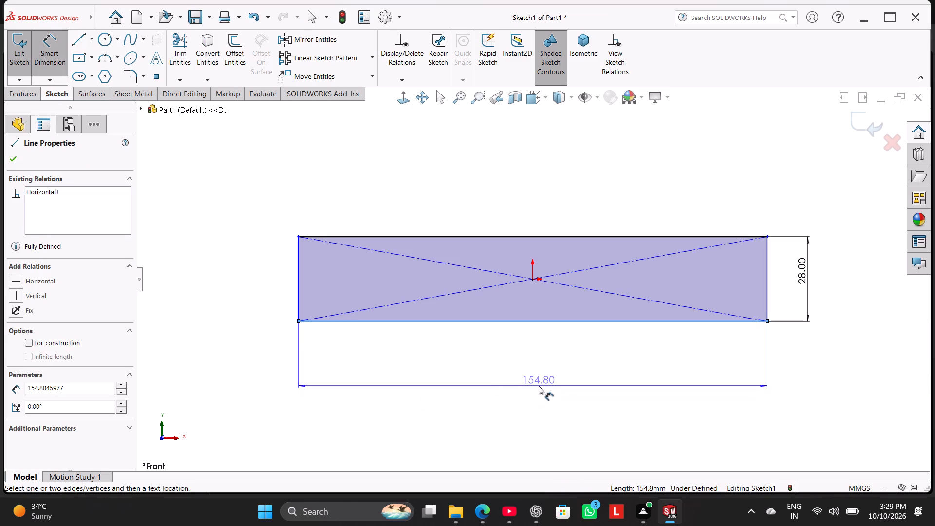
left_click(539, 386)
type("132")
key("Return")
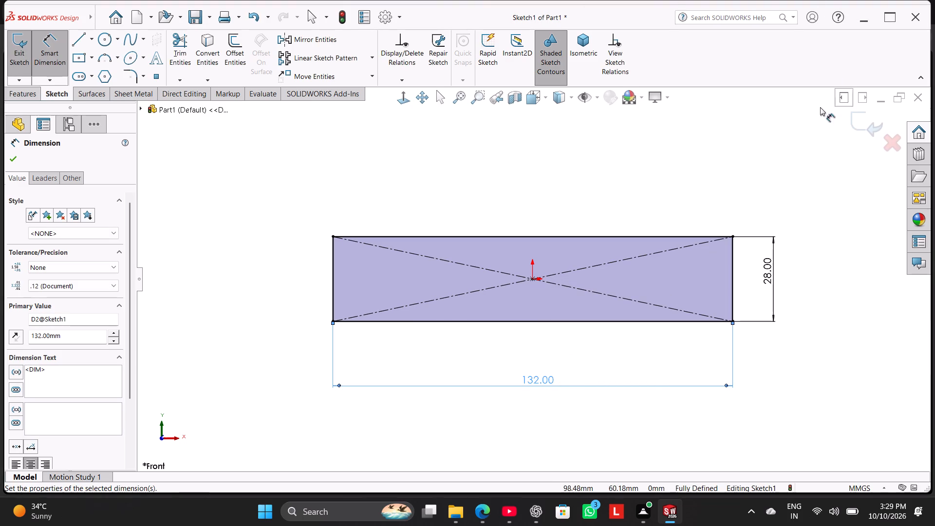
Draw a circle of about 22 mm diameter centred on the midpoint of the rectangle's left vertical edge.
left_click(104, 41)
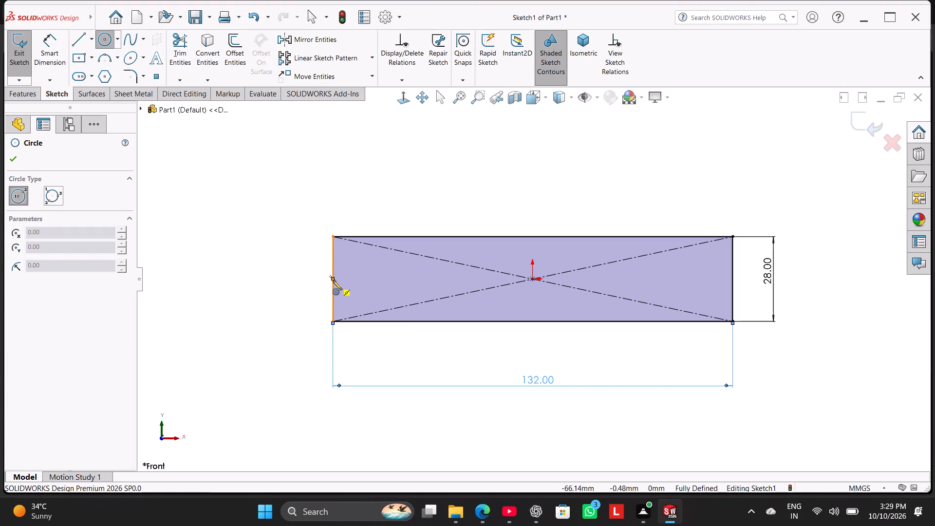
left_click(333, 281)
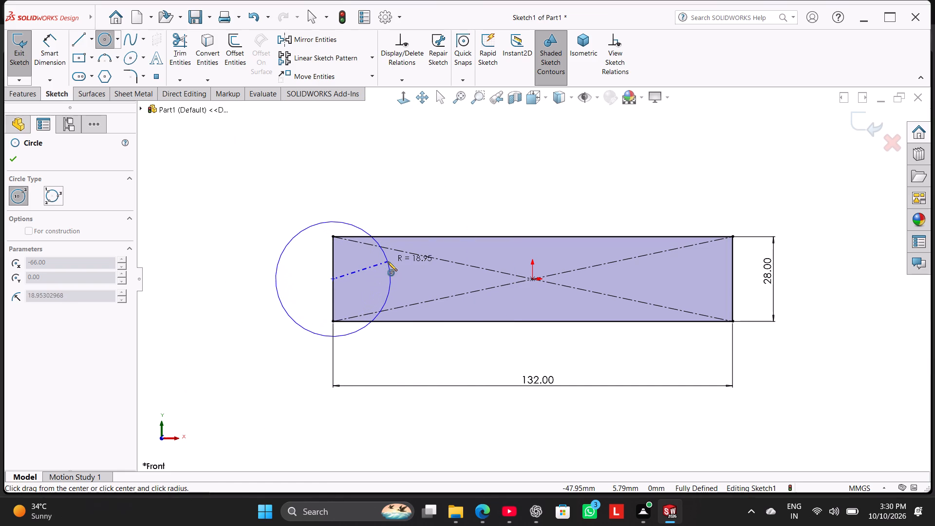
scroll(388, 257, "down", 1)
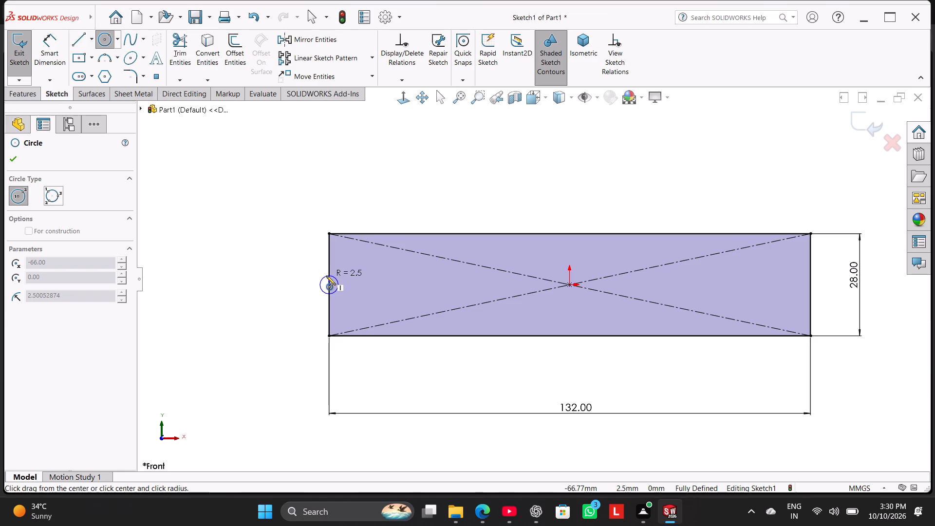
left_click(303, 255)
right_click(284, 212)
left_click(309, 219)
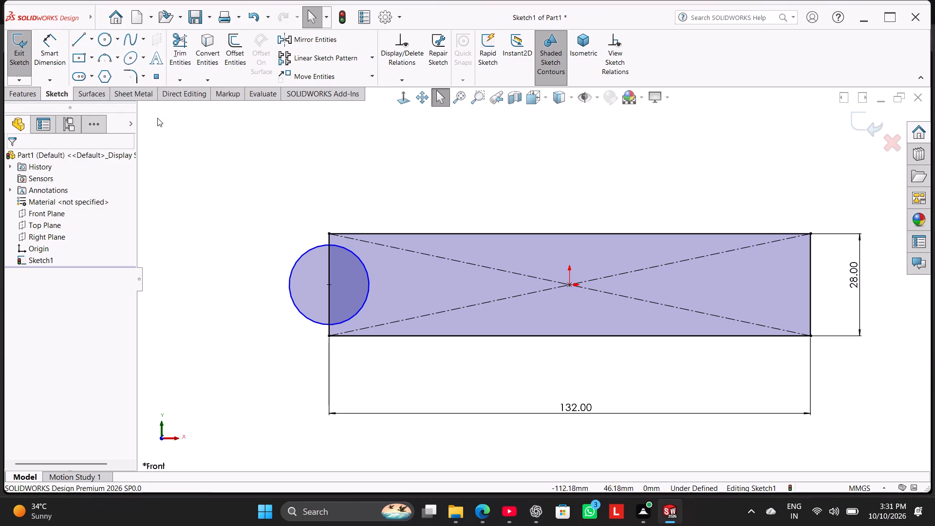
Dimension the circle's diameter as 29 mm.
left_click(57, 51)
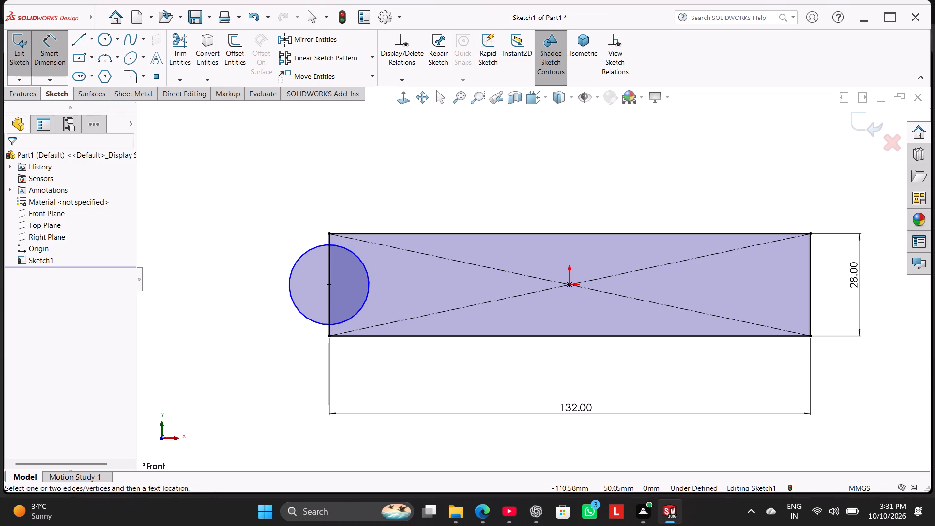
left_click(302, 253)
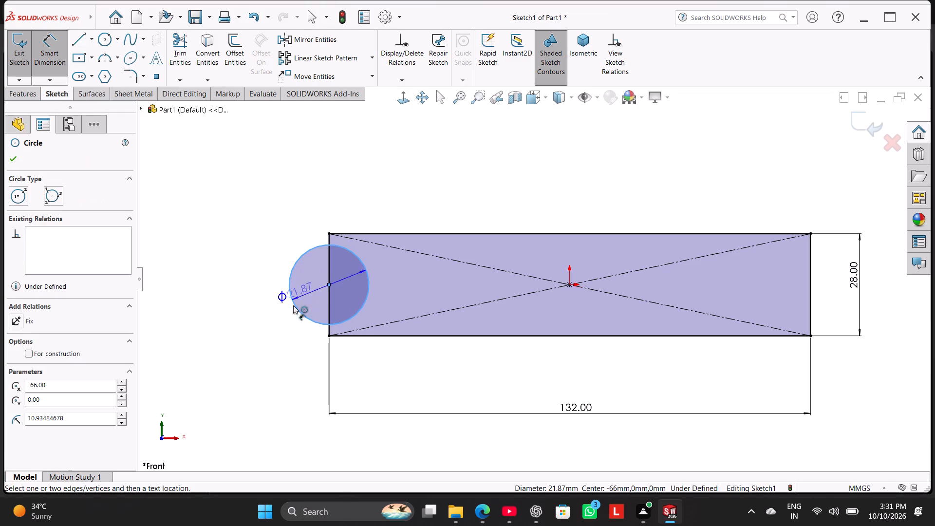
left_click(270, 343)
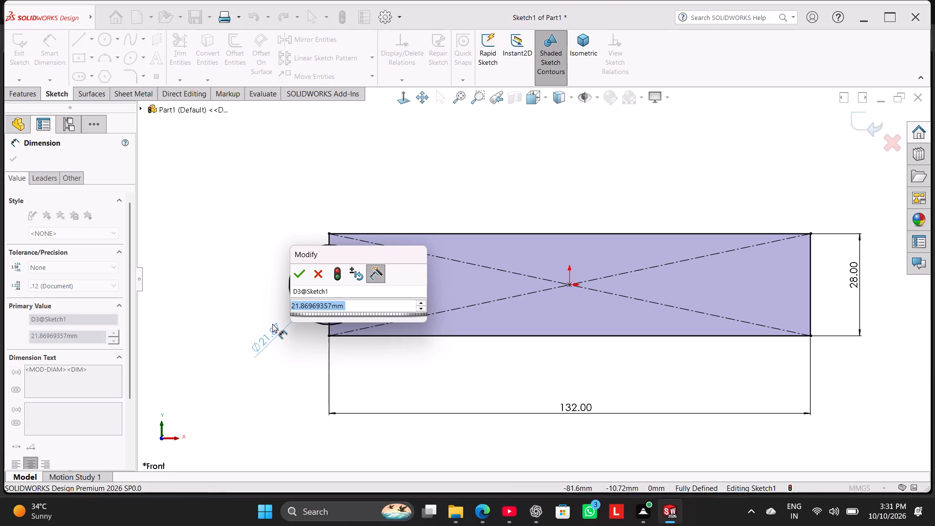
type("29")
key("Return")
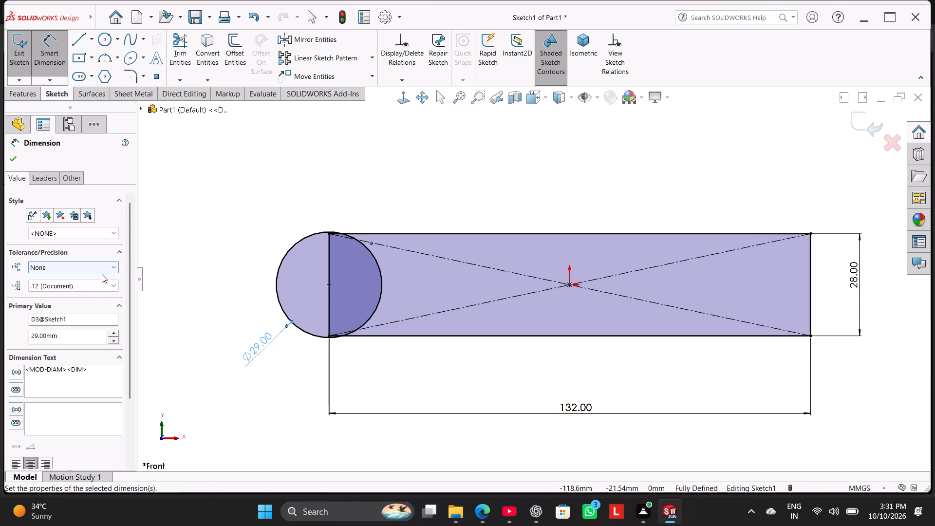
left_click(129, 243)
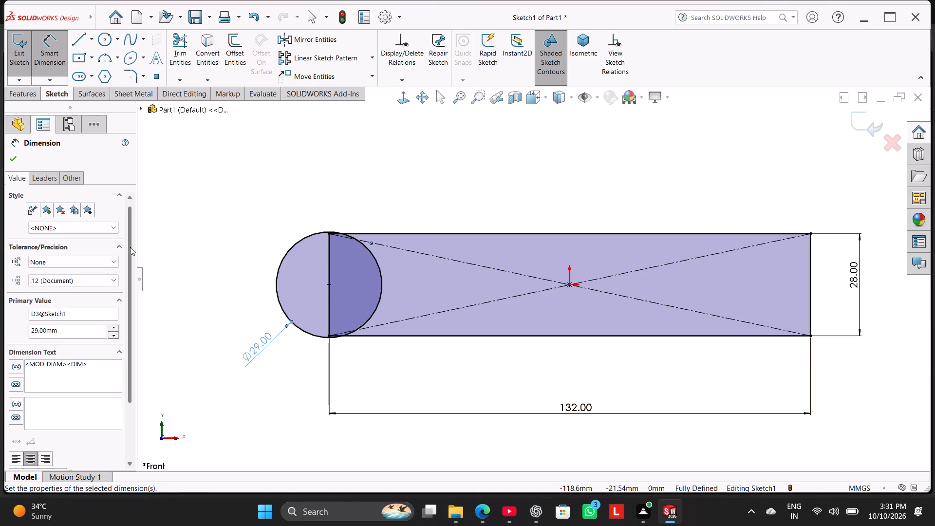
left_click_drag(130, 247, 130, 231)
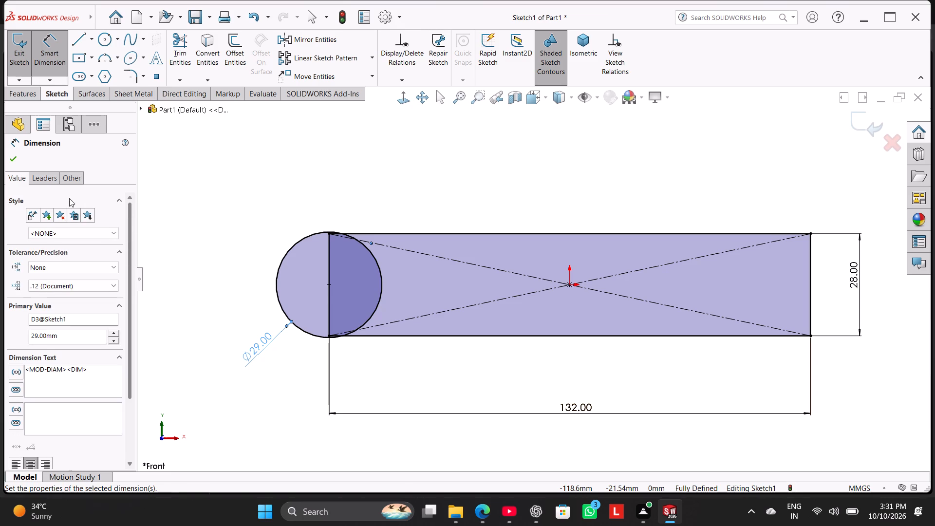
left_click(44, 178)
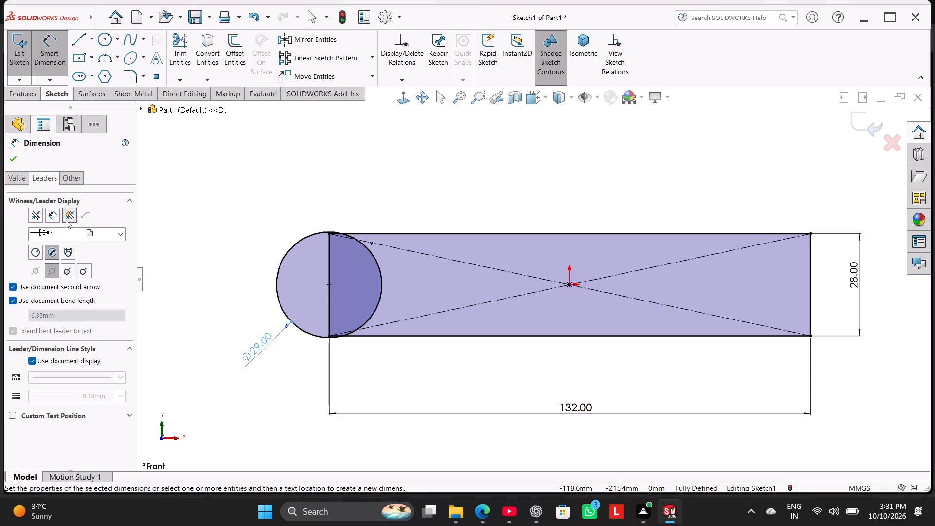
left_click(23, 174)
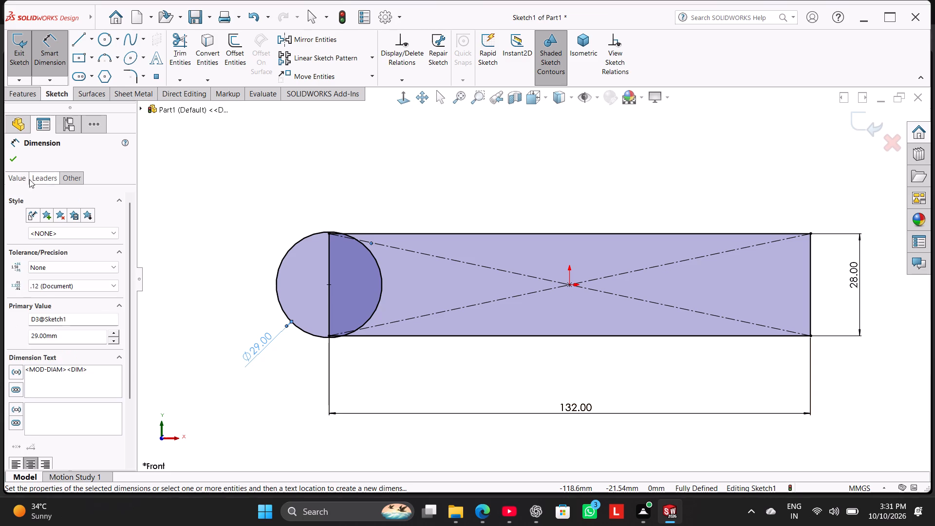
Give the circle's diameter dimension a Fit tolerance with hole fit H9, using the linear display style.
left_click(82, 275)
left_click(82, 273)
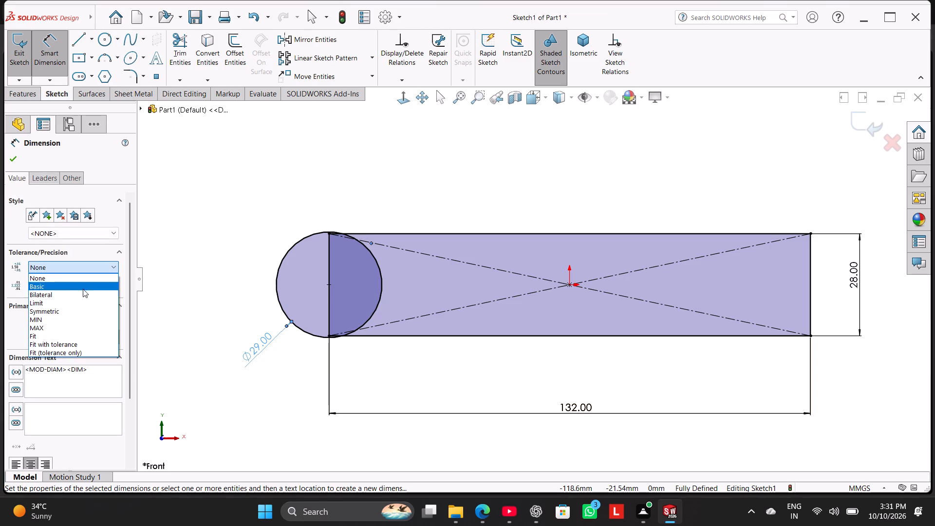
left_click(93, 334)
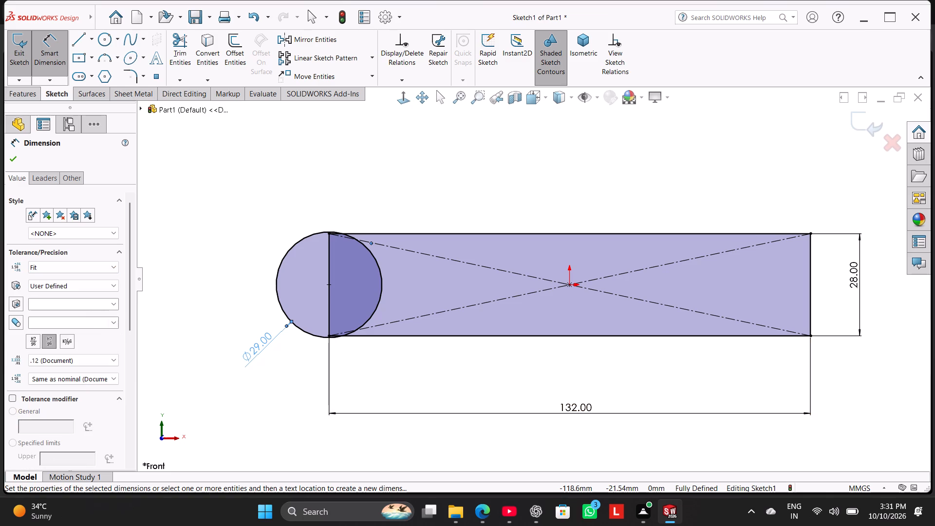
left_click(88, 284)
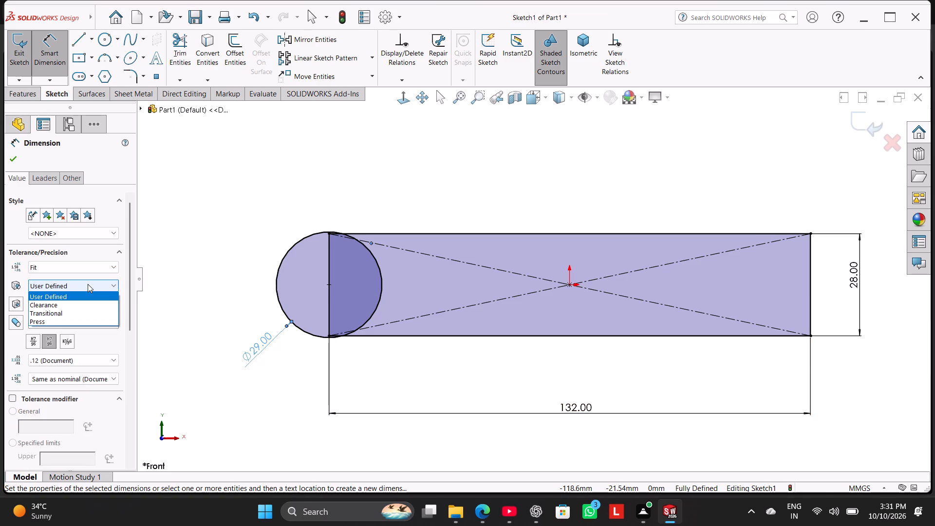
left_click(88, 284)
left_click(92, 304)
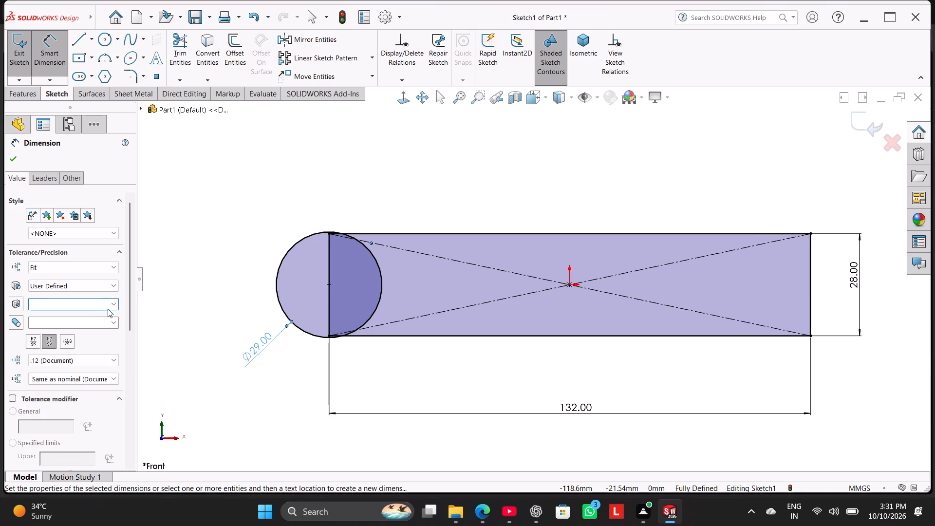
left_click(114, 305)
left_click(86, 301)
type("H(")
key("BackSpace")
key("9")
left_click(68, 340)
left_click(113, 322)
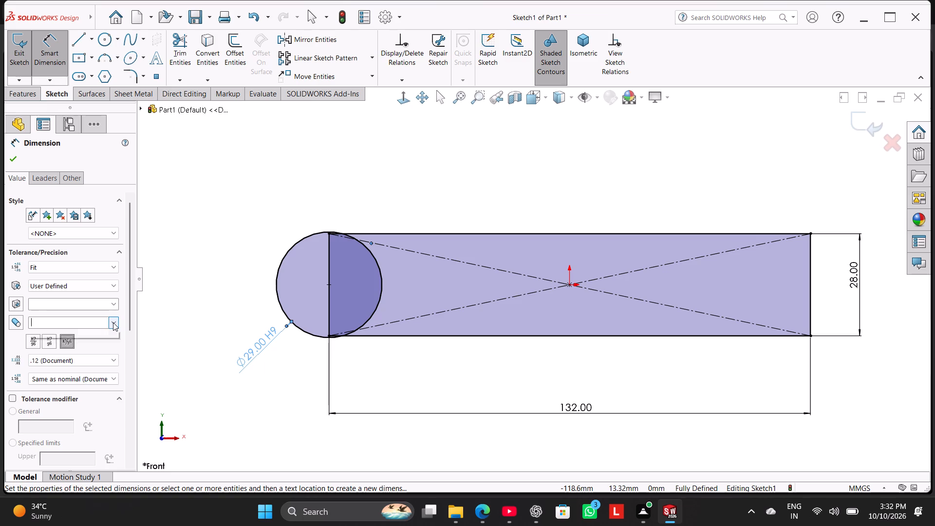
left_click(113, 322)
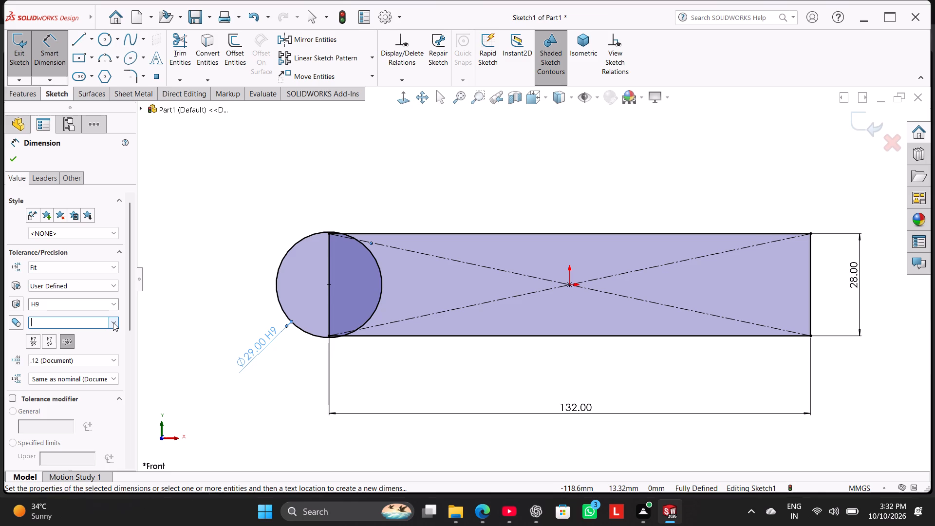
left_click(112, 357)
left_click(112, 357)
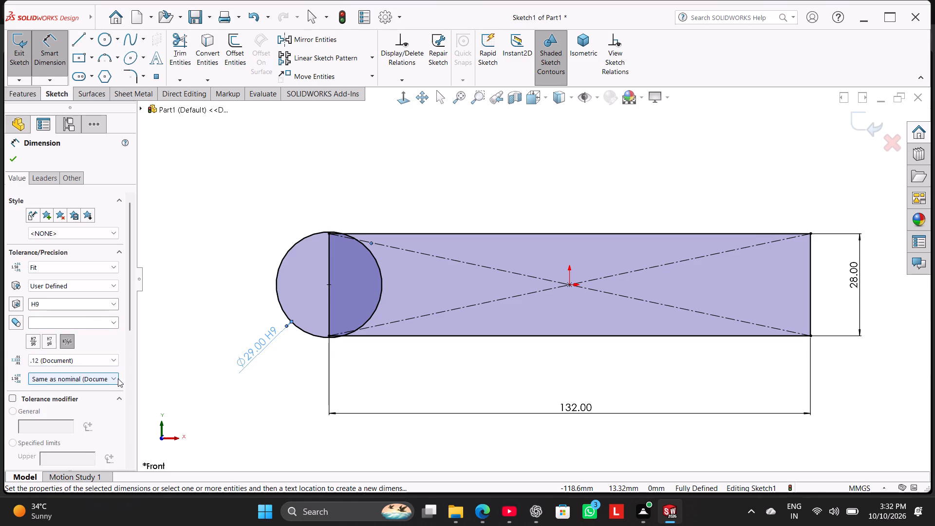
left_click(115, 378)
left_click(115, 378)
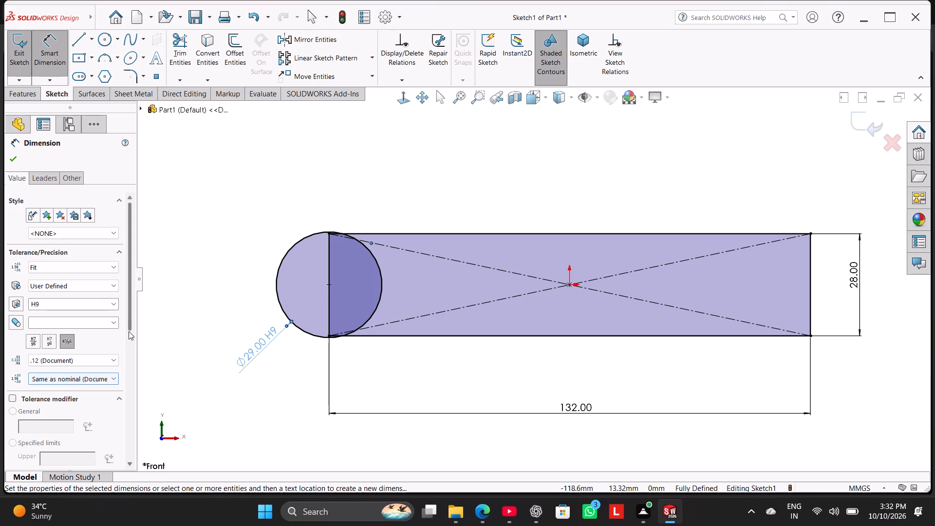
Add a general tolerance modifier of +0.052 to the circle's 29 mm diameter dimension.
left_click_drag(129, 319, 131, 344)
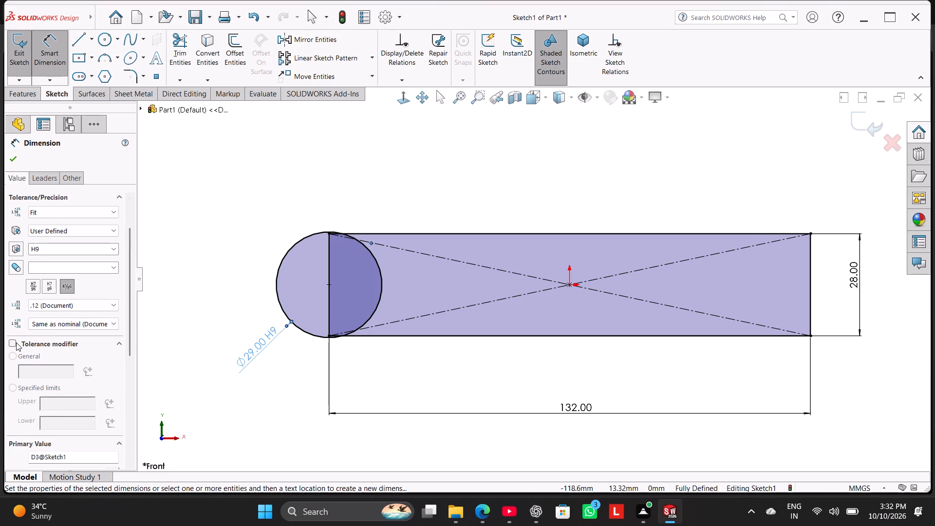
left_click(16, 342)
left_click(16, 342)
double_click(12, 342)
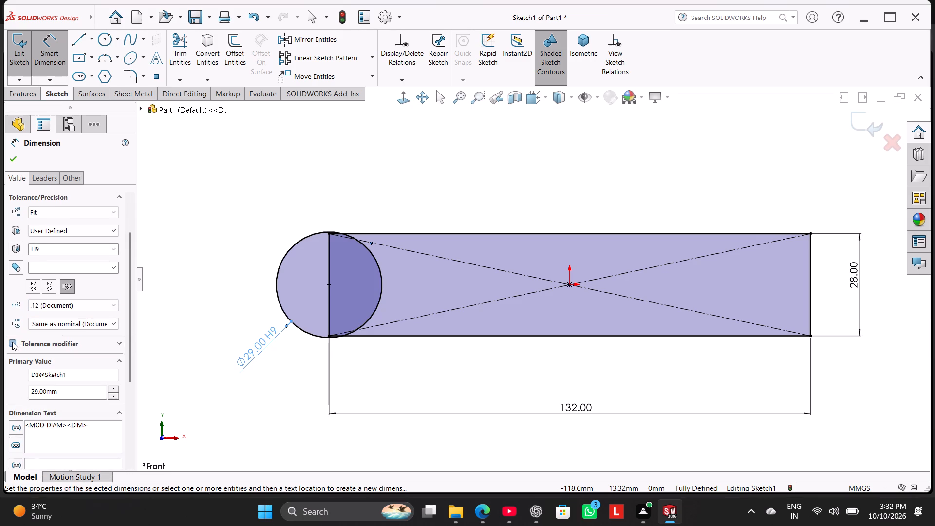
left_click(12, 342)
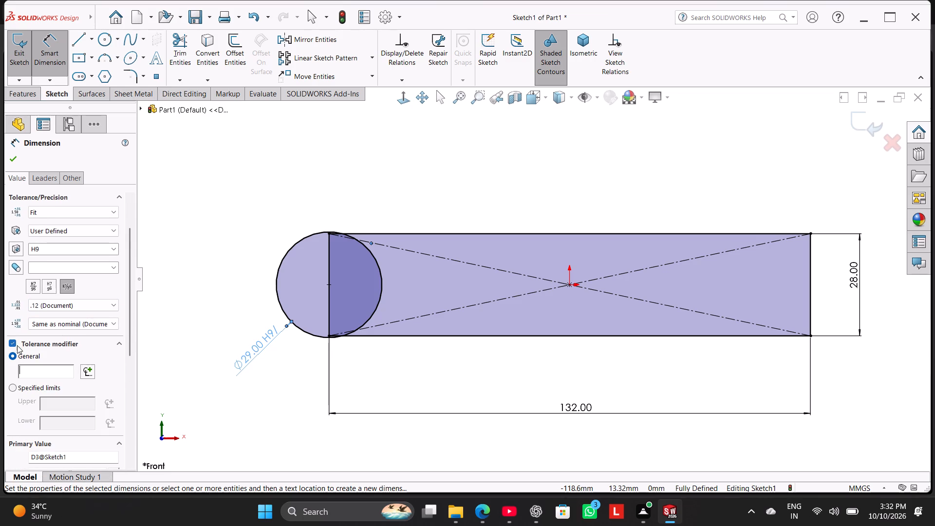
left_click(51, 374)
key("plus")
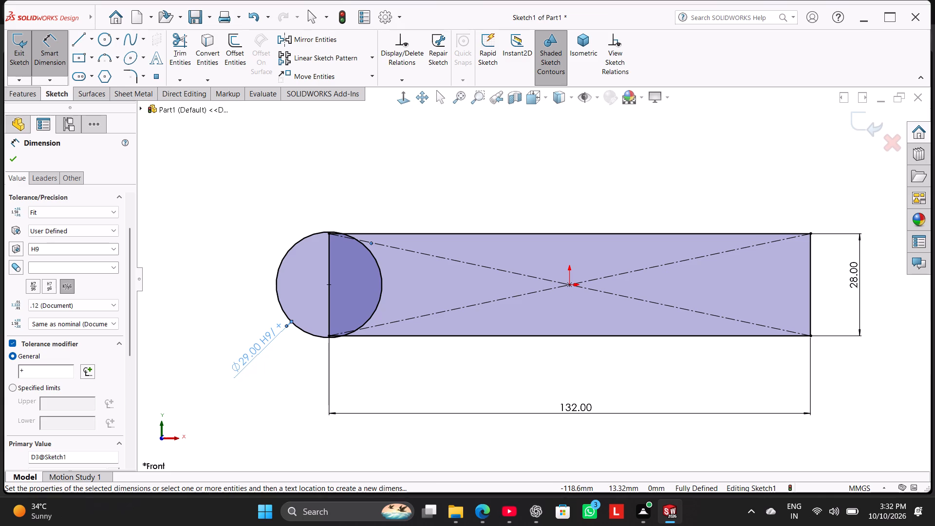
type("0.")
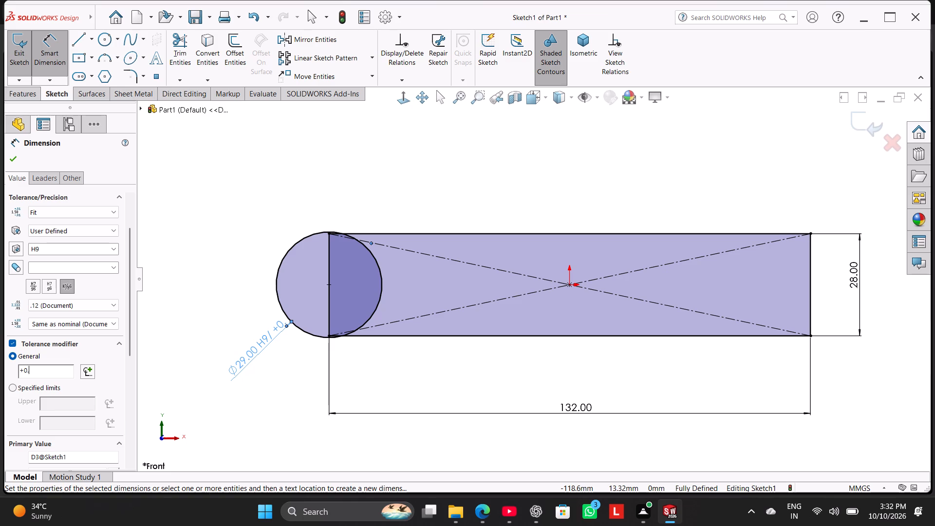
key("0")
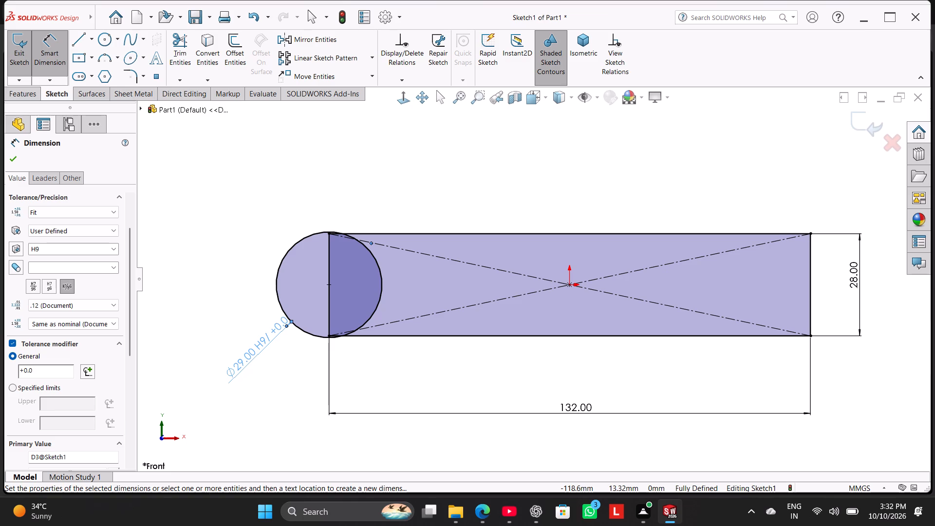
type("52")
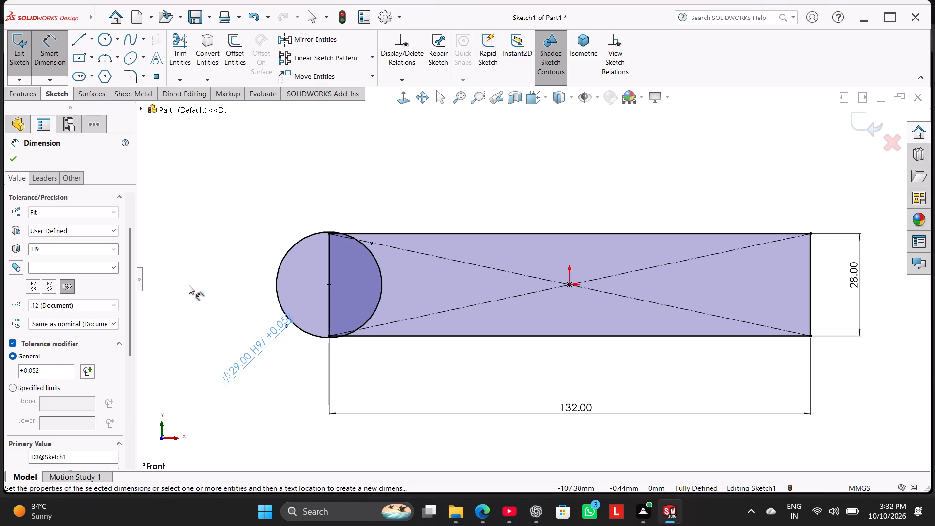
left_click(16, 164)
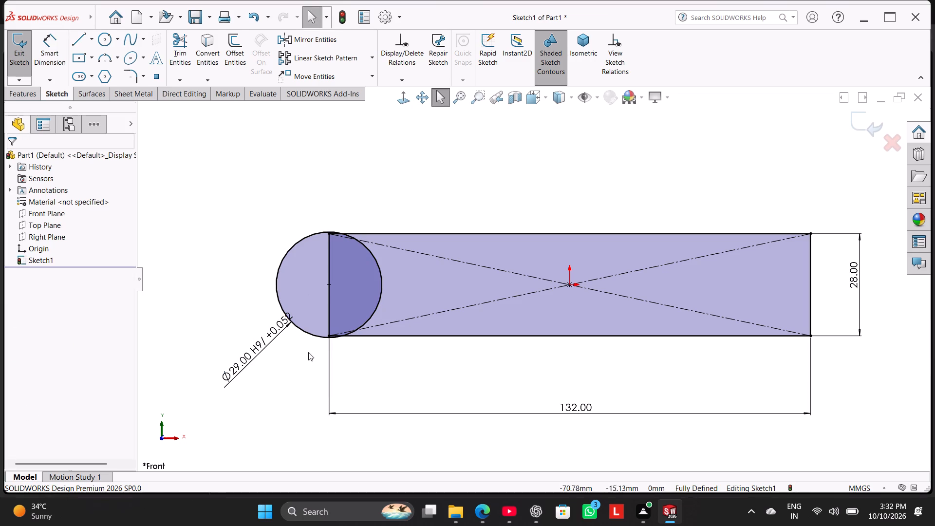
Move the circle's diameter dimension text farther out from the circle, so it sits clear of the outline.
left_click_drag(258, 353, 237, 373)
left_click(278, 400)
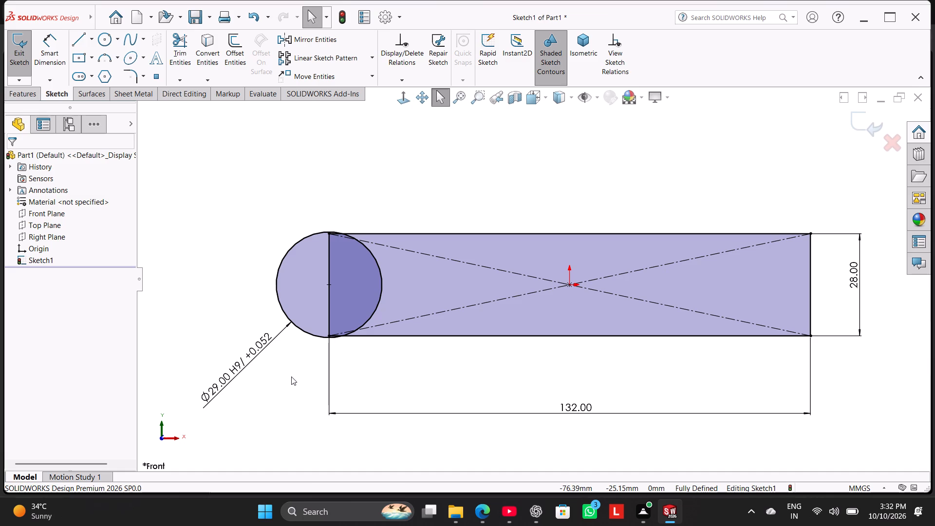
Set the rectangle's width dimension to 85 mm.
double_click(581, 411)
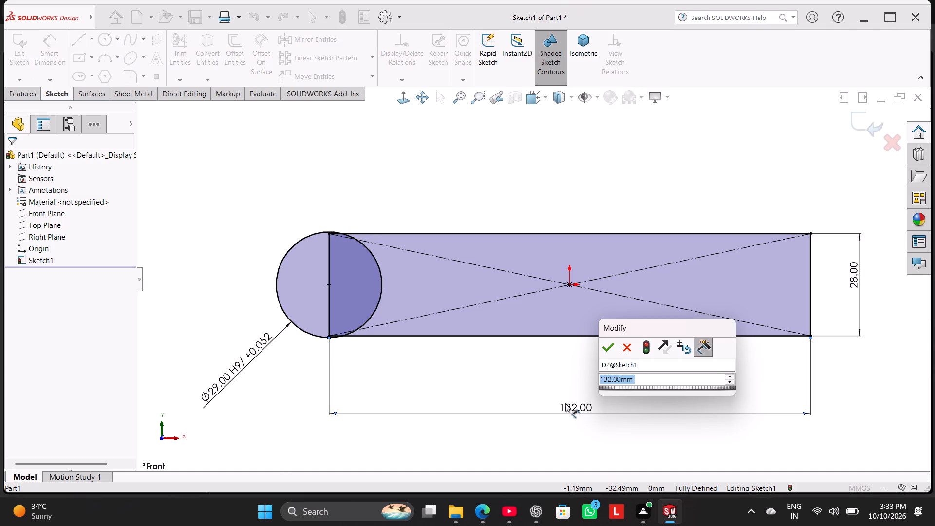
type("85")
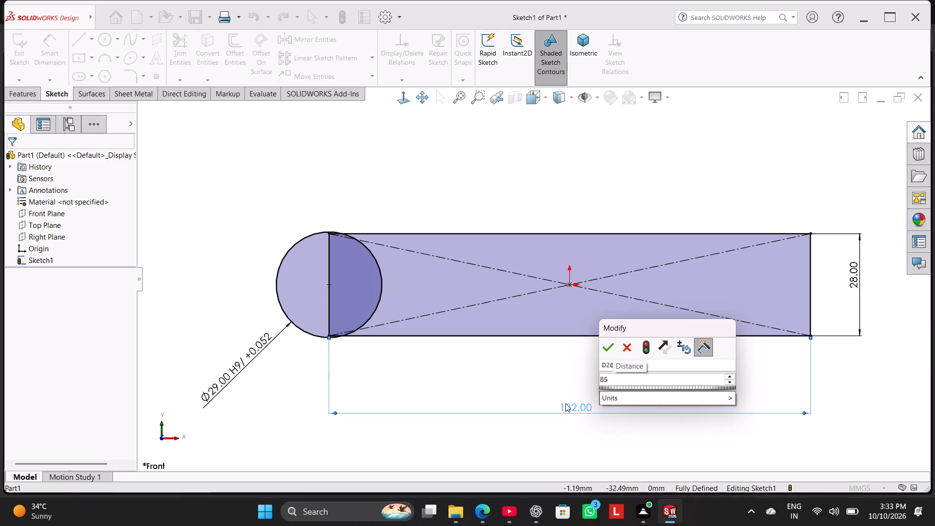
key("Return")
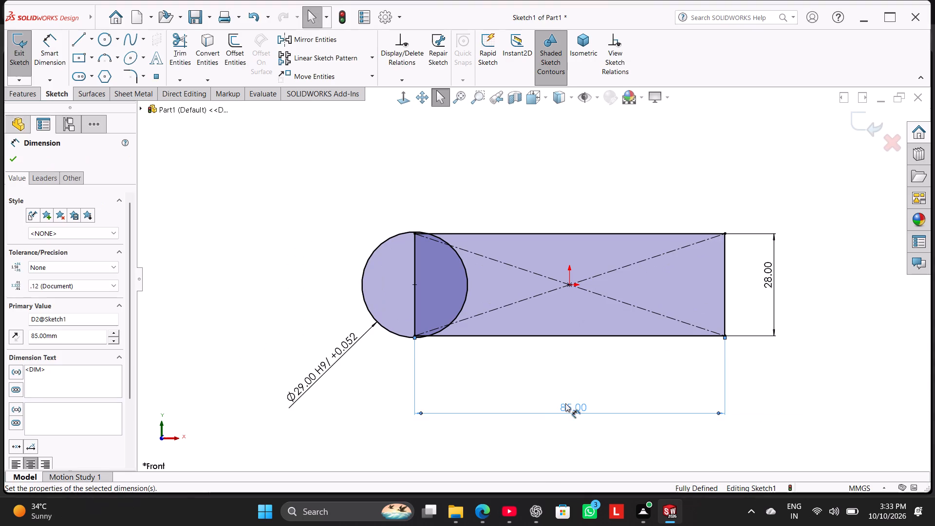
Give the rectangle's width dimension a Bilateral tolerance with an upper deviation of 0.02 mm.
left_click(103, 271)
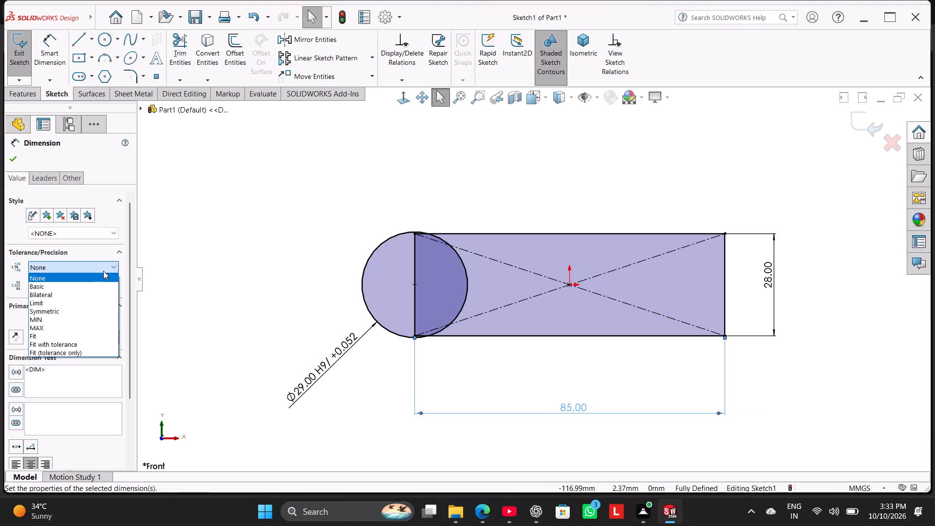
left_click(113, 294)
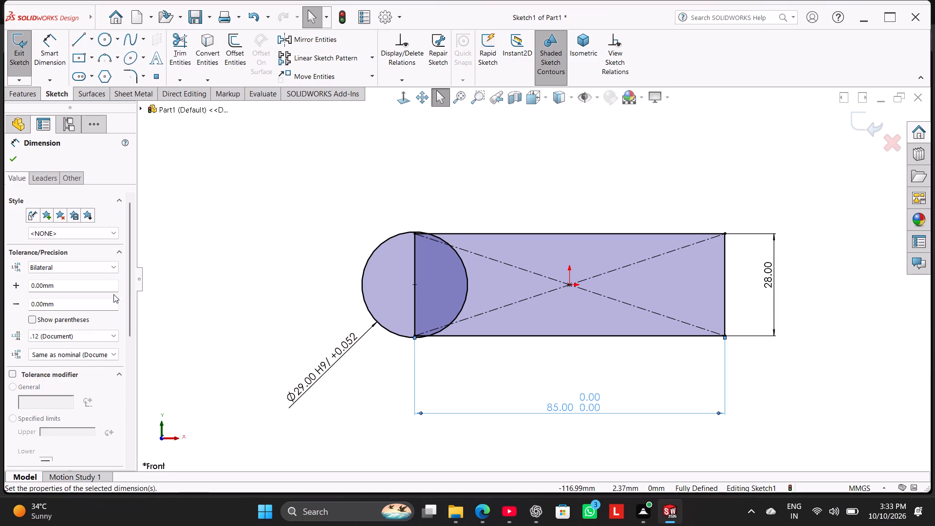
double_click(62, 288)
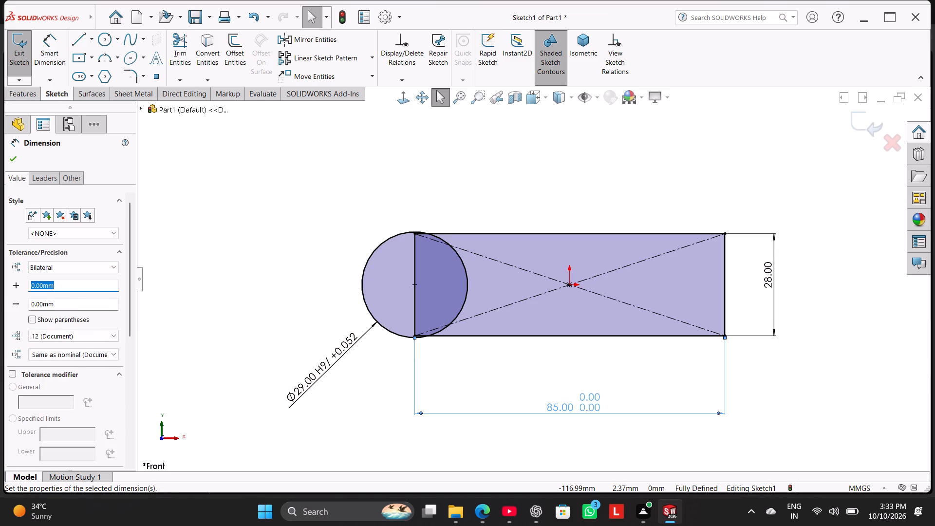
key("0")
type(".0")
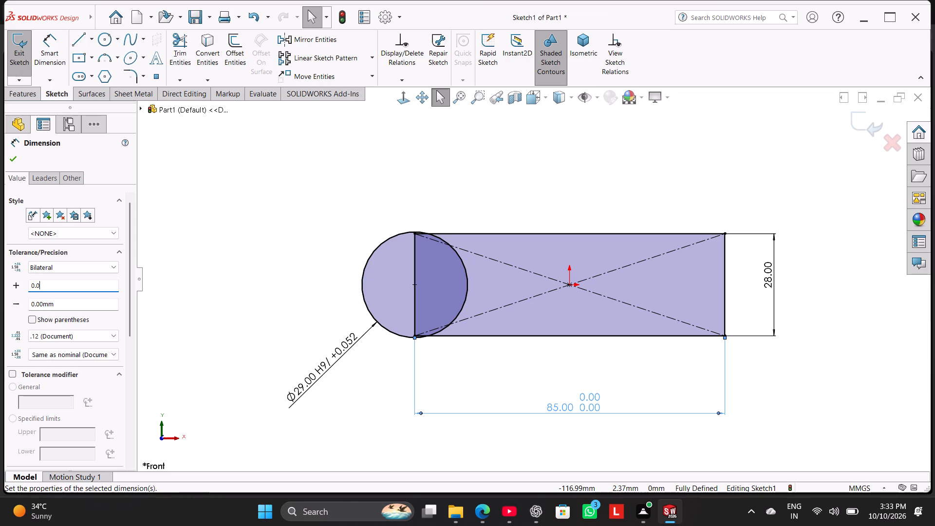
key("2")
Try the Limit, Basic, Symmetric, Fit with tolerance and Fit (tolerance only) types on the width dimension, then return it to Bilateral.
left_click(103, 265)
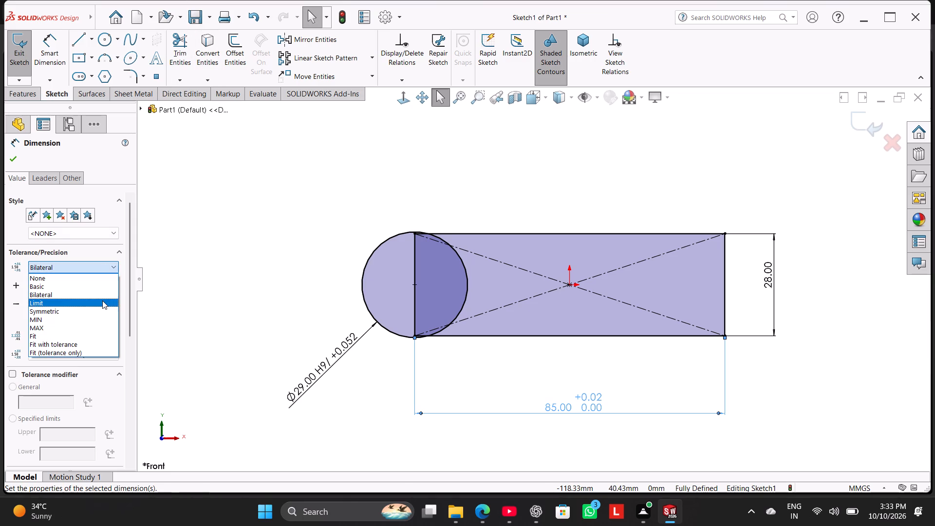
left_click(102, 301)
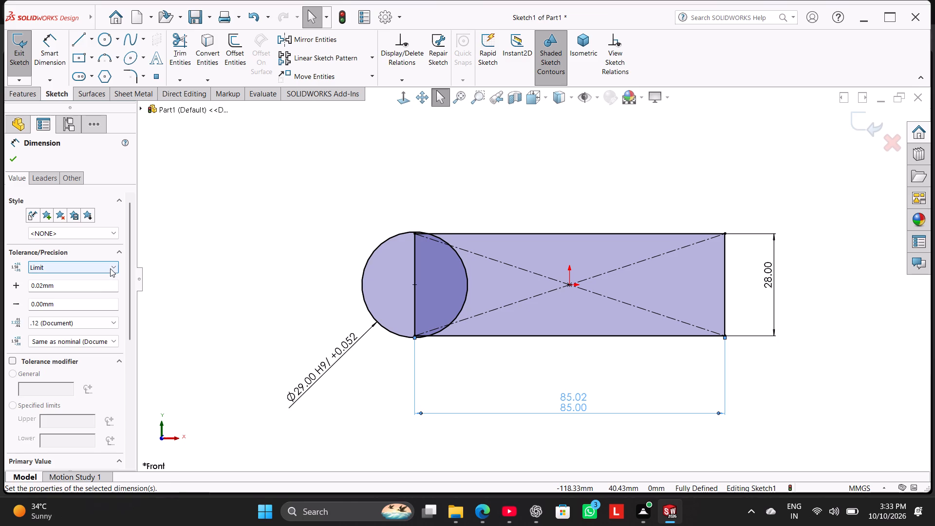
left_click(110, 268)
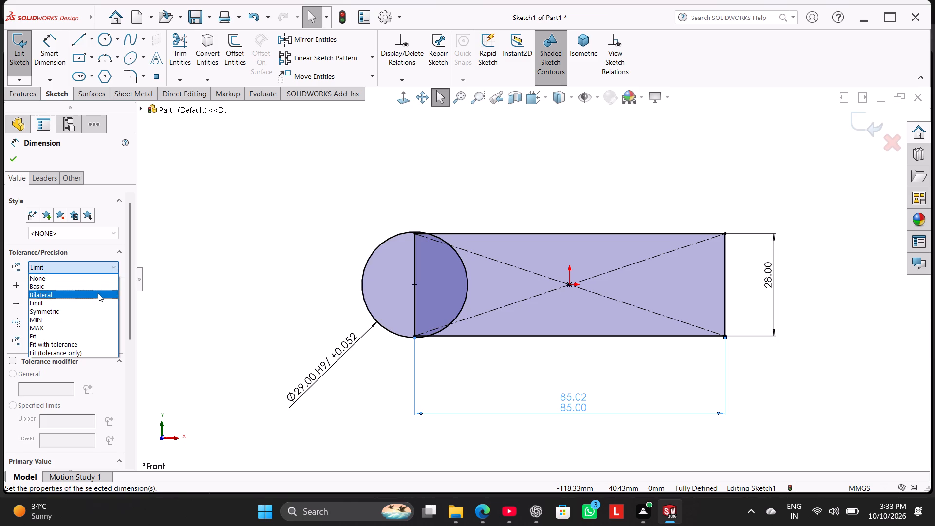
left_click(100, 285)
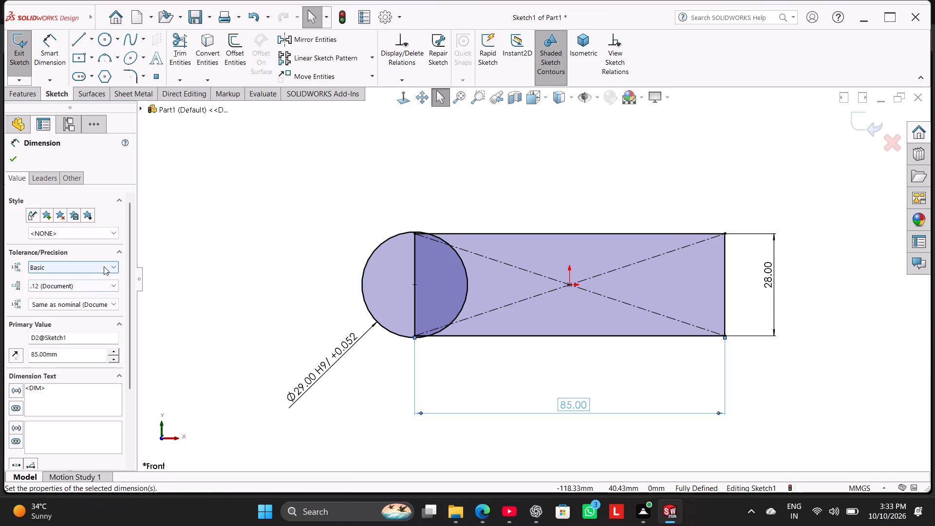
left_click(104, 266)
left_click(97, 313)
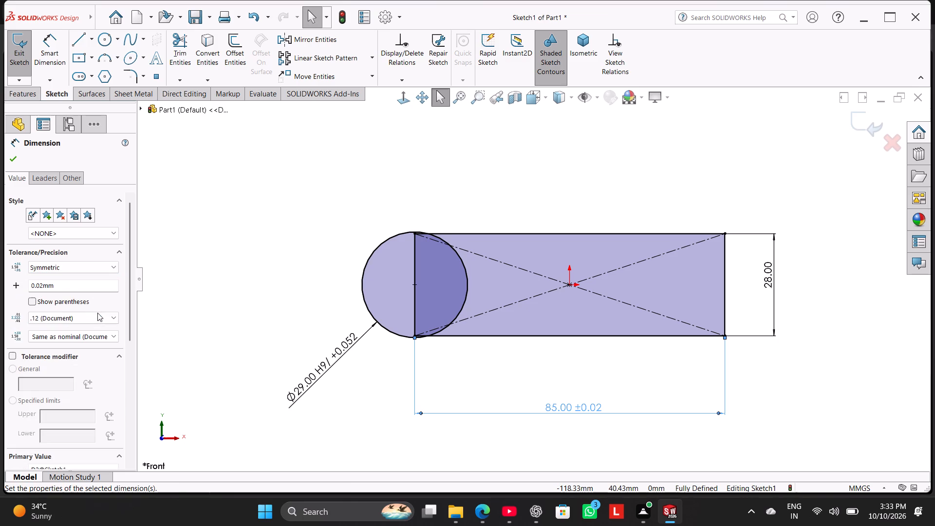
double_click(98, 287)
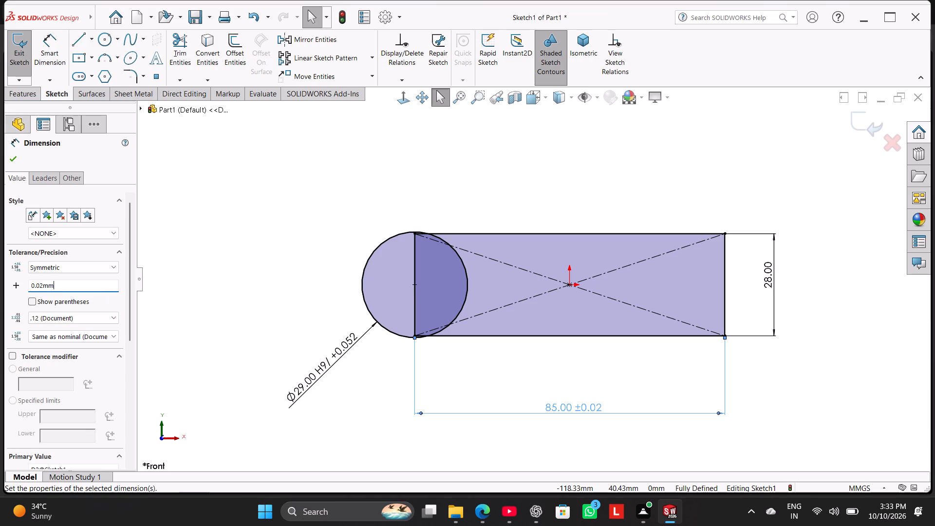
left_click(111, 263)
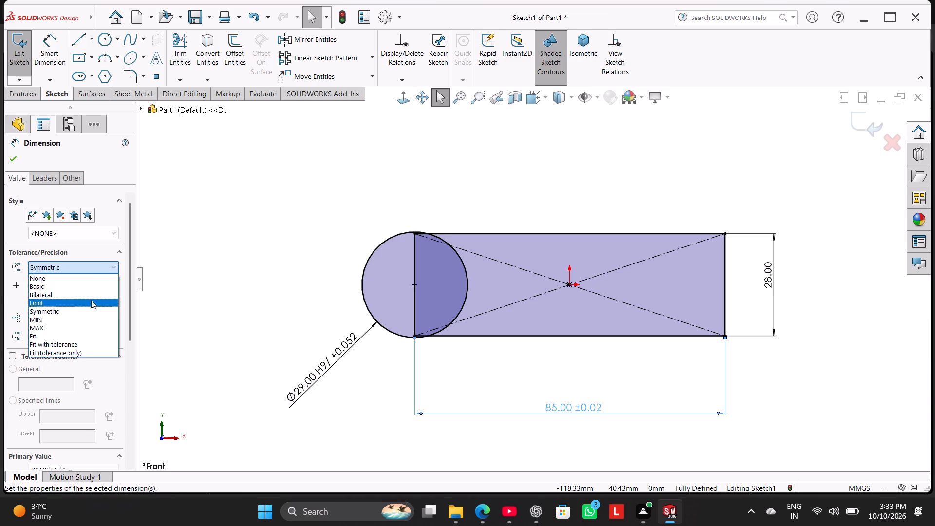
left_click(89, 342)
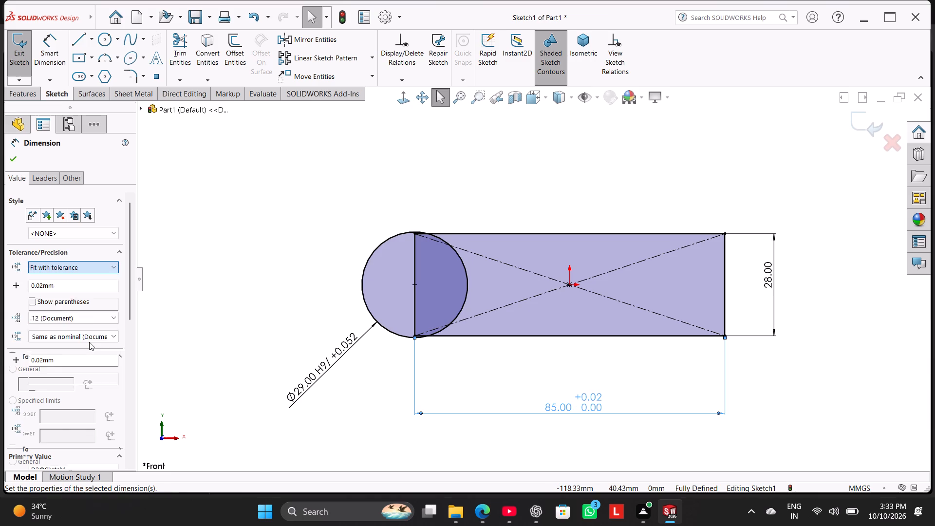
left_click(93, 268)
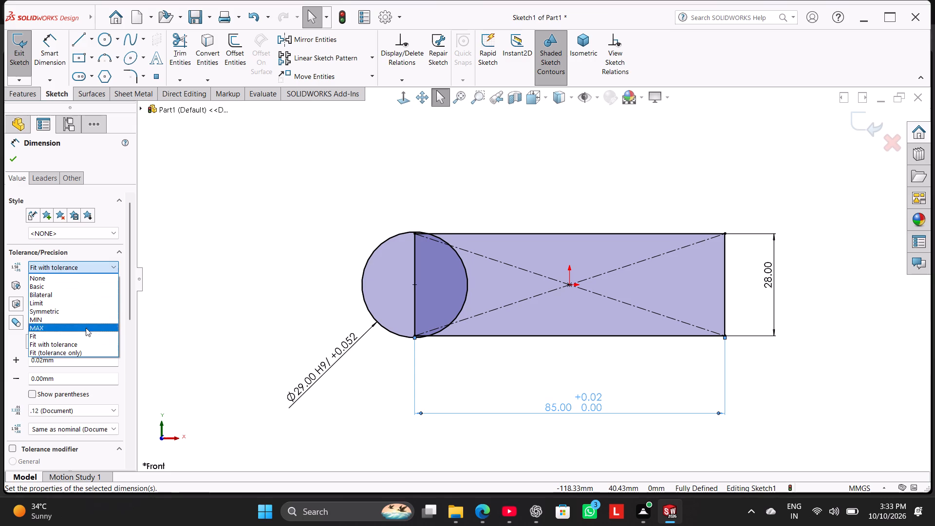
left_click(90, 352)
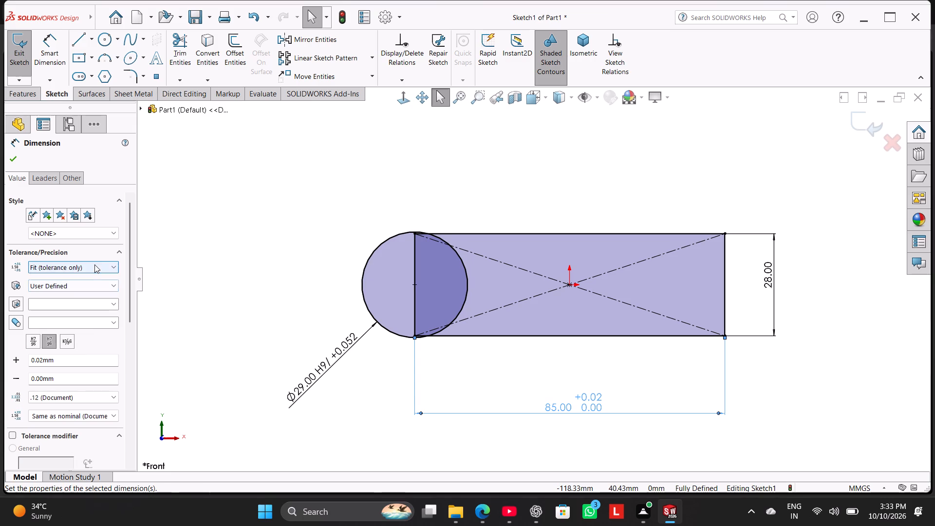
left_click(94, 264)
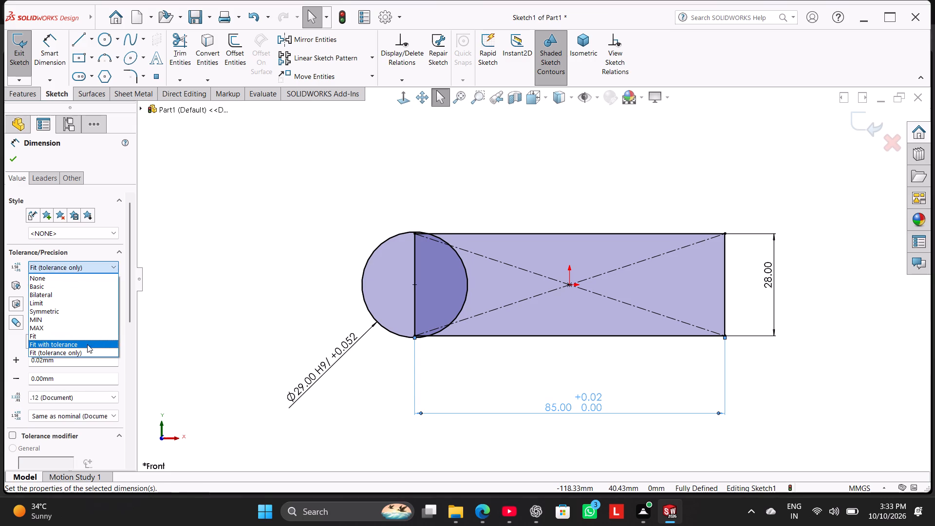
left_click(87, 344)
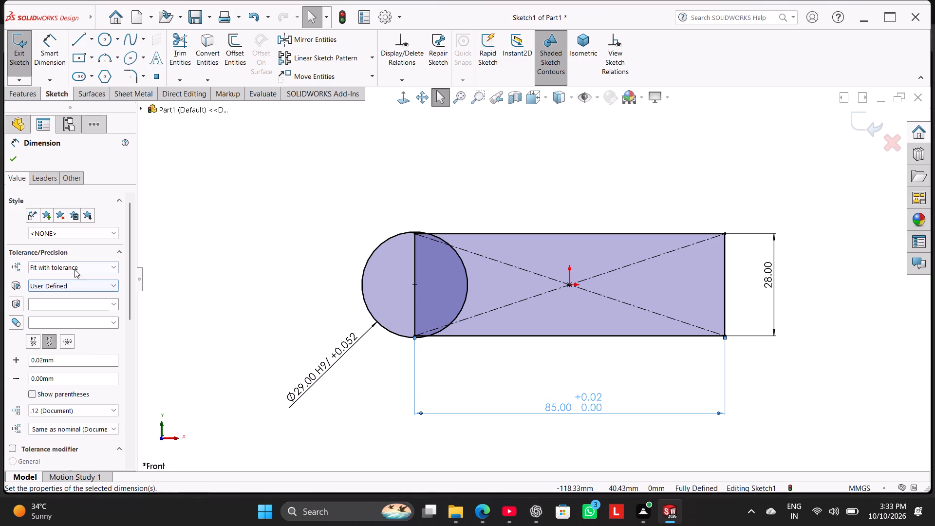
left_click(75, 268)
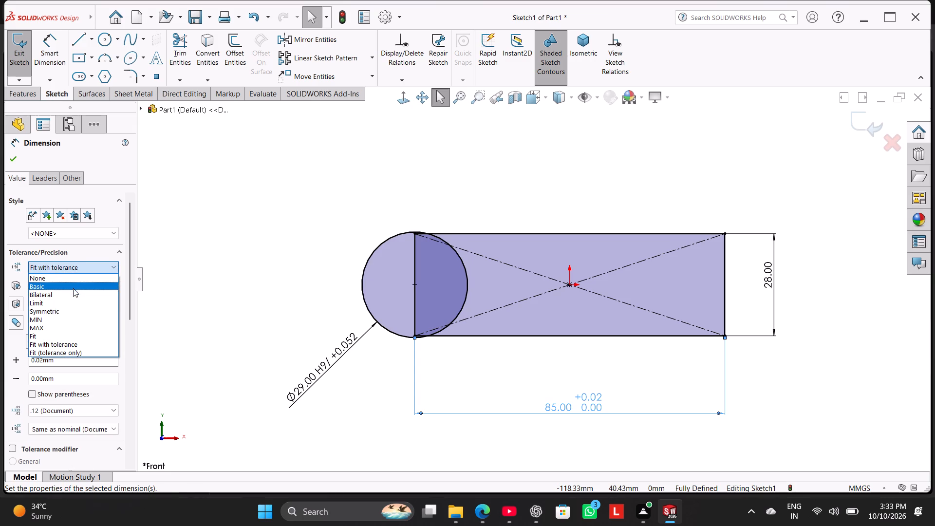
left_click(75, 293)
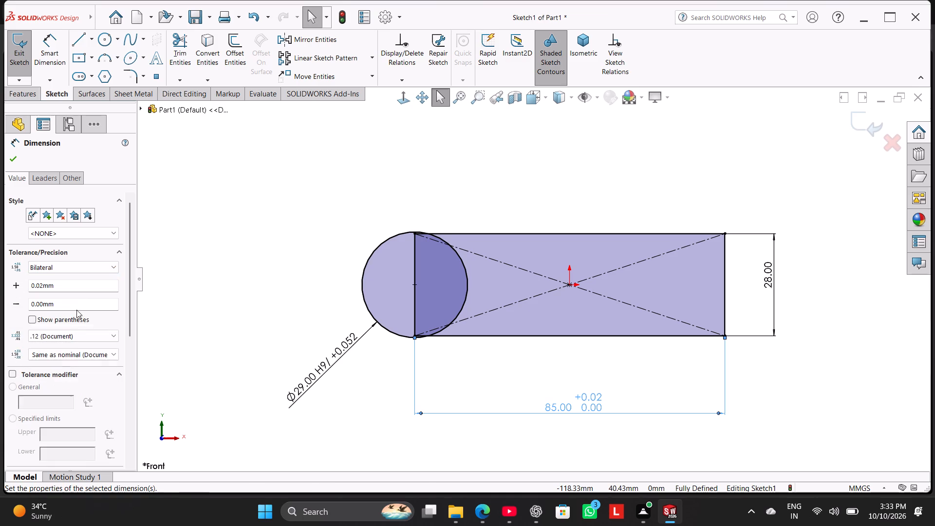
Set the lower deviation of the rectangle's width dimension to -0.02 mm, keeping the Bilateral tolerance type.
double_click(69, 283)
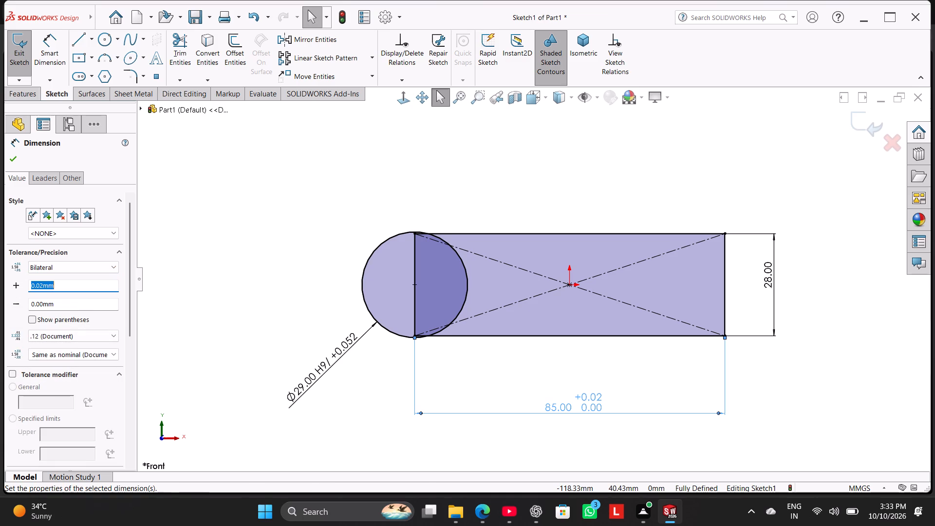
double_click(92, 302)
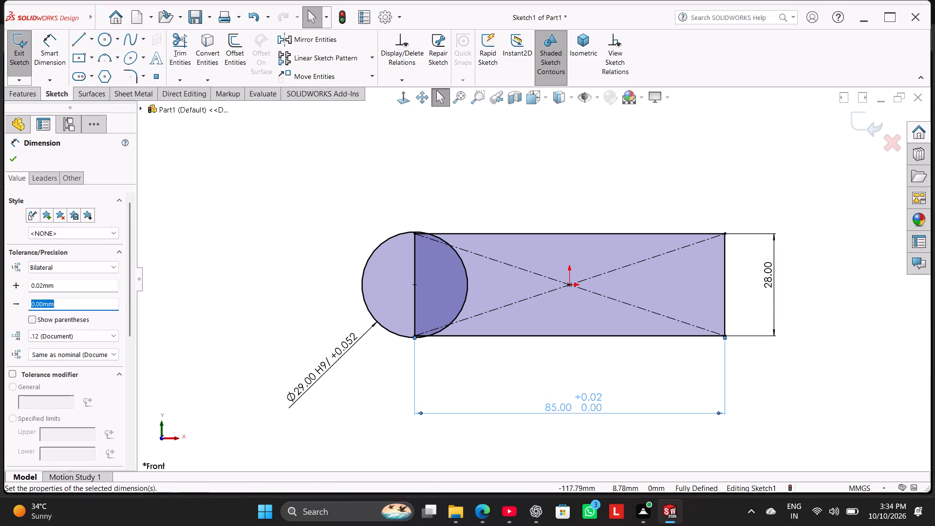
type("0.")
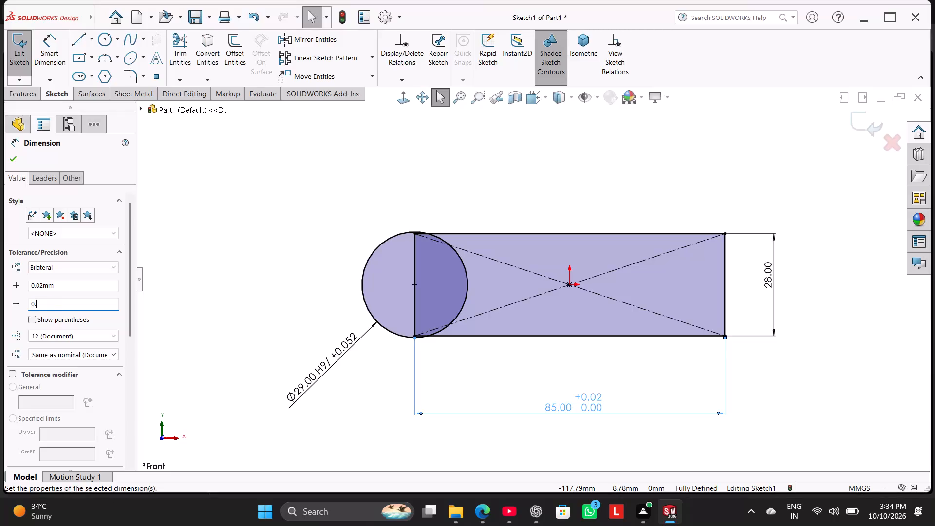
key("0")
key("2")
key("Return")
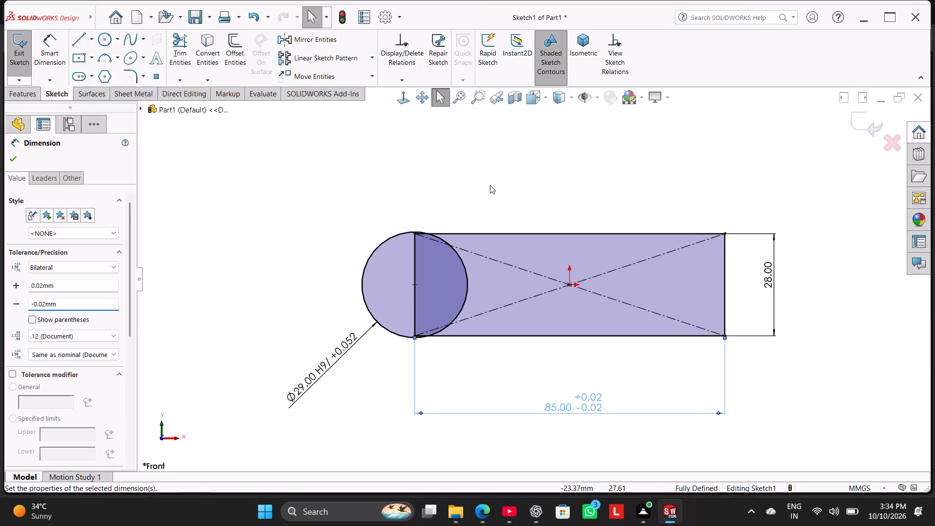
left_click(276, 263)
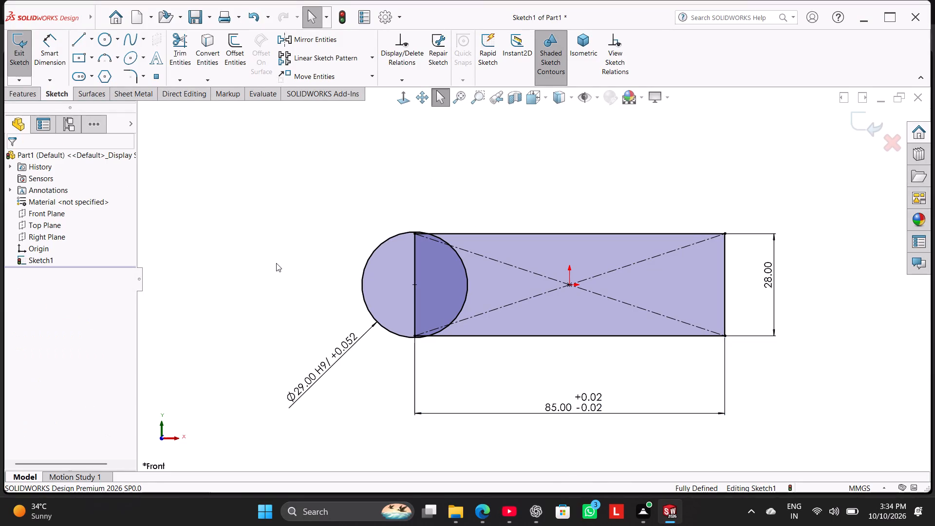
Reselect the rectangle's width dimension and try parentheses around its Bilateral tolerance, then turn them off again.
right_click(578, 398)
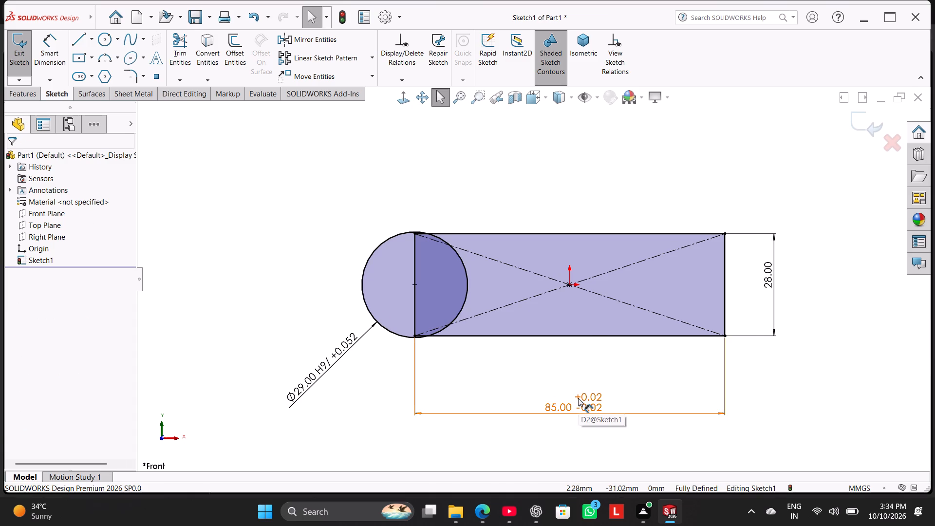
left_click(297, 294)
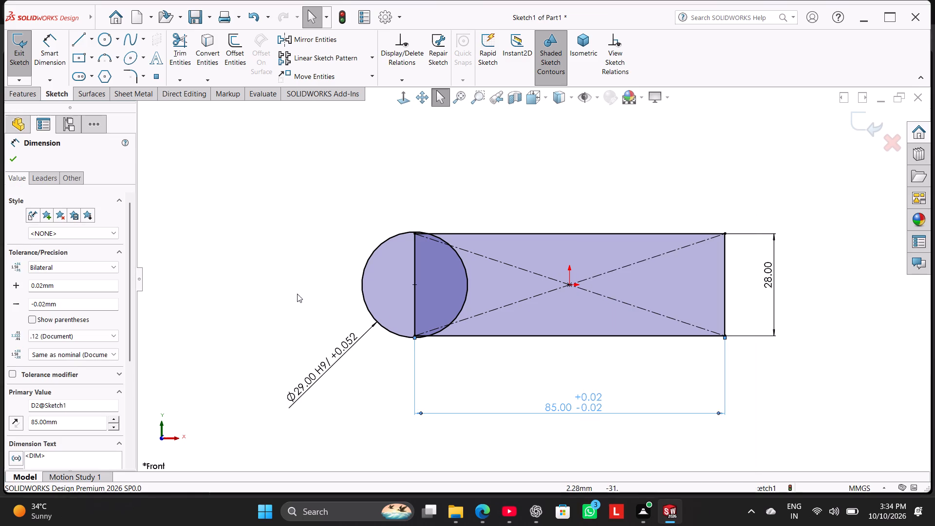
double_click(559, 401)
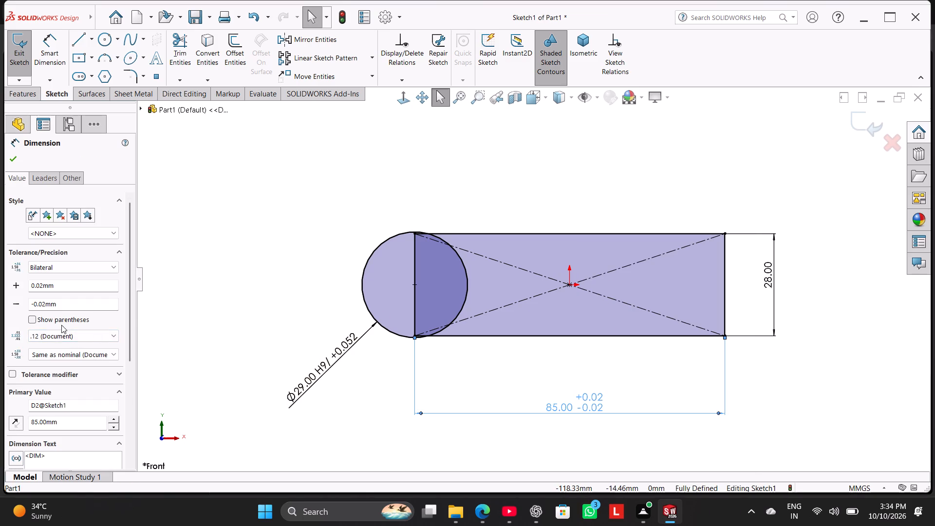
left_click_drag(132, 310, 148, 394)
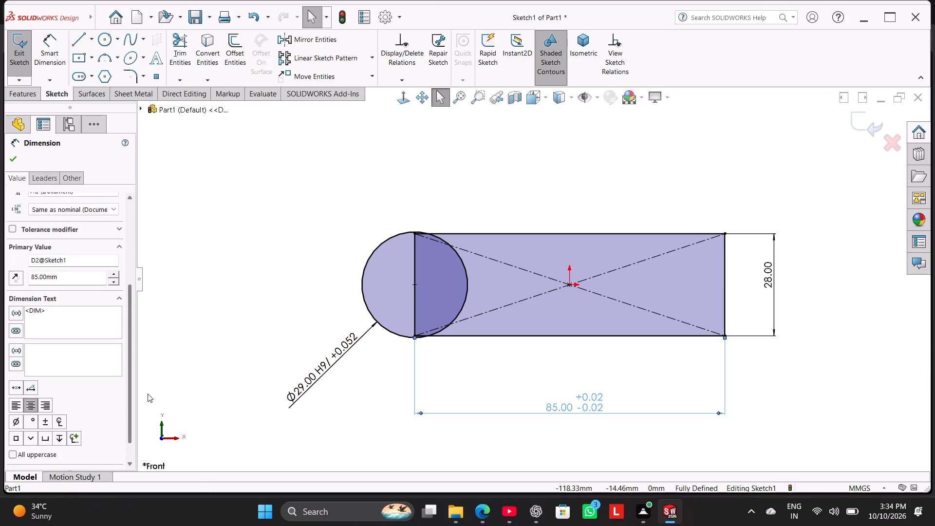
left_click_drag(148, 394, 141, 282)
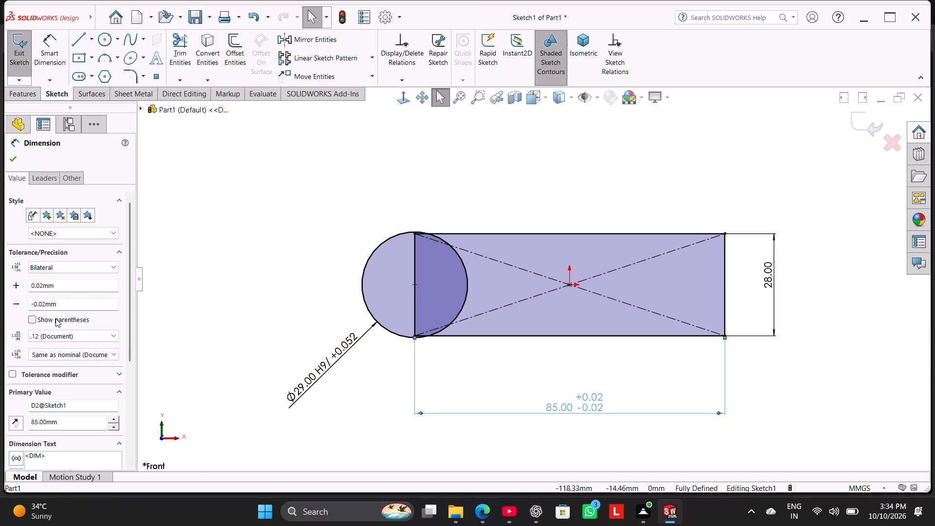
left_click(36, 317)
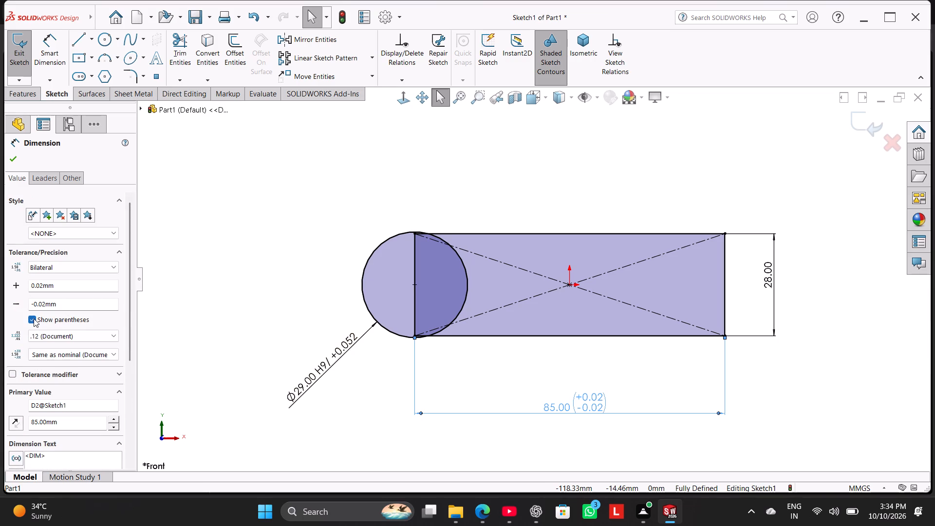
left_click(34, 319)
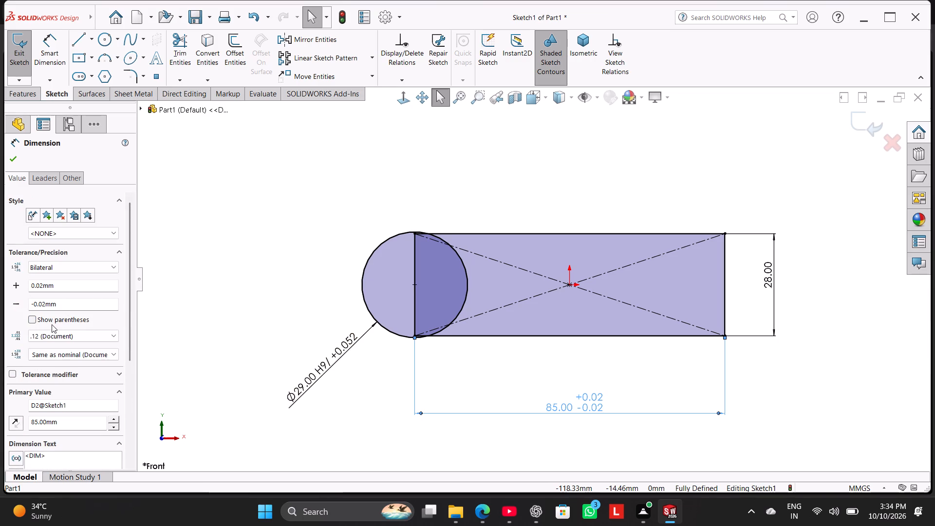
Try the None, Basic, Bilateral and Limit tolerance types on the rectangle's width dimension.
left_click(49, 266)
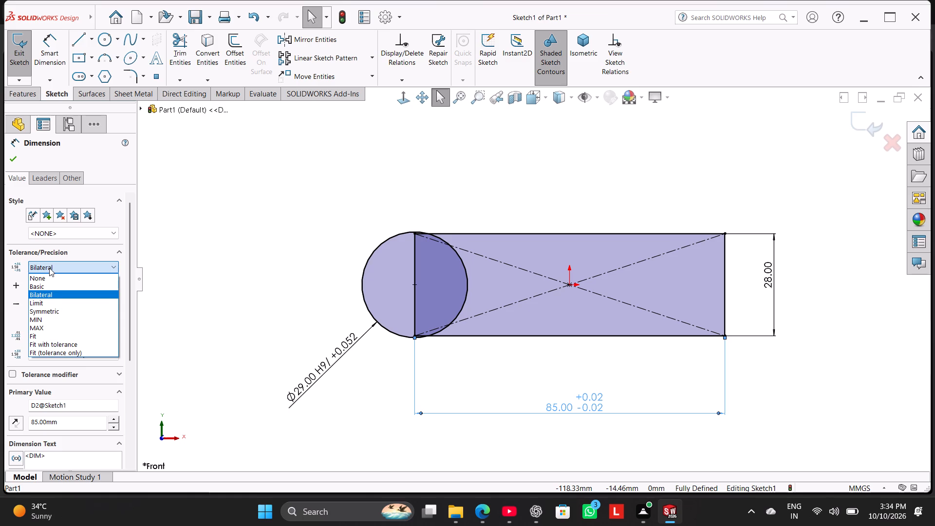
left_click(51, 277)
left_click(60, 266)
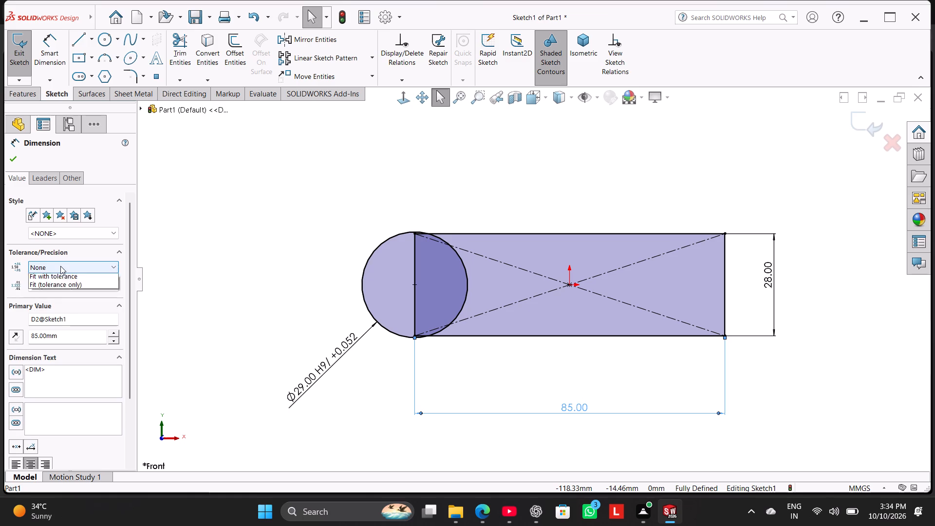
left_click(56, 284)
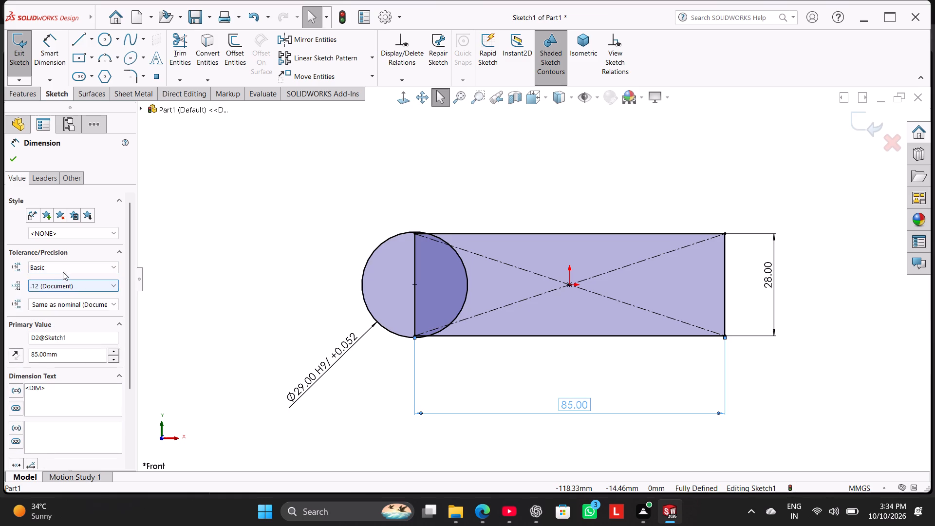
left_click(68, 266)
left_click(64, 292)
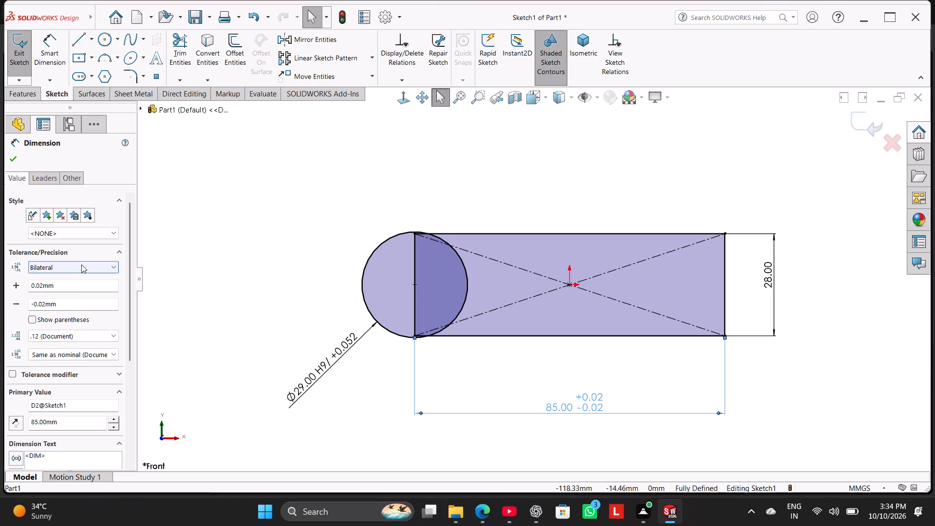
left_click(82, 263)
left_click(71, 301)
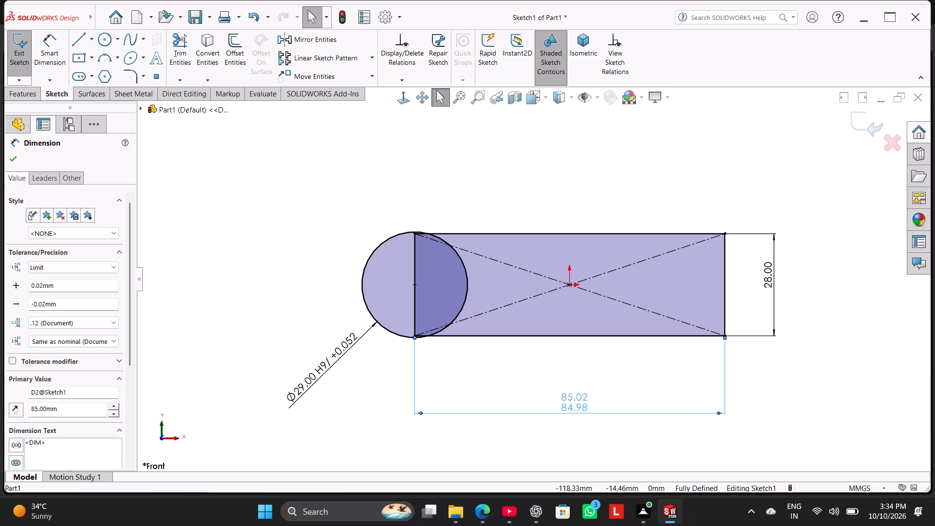
Set the rectangle's width dimension to the Symmetric tolerance type and accept its properties.
left_click(78, 269)
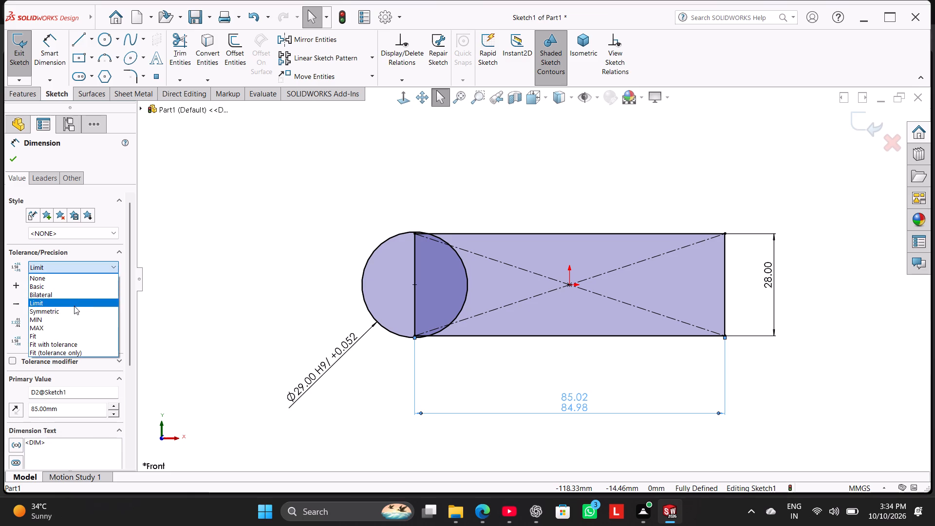
left_click(75, 309)
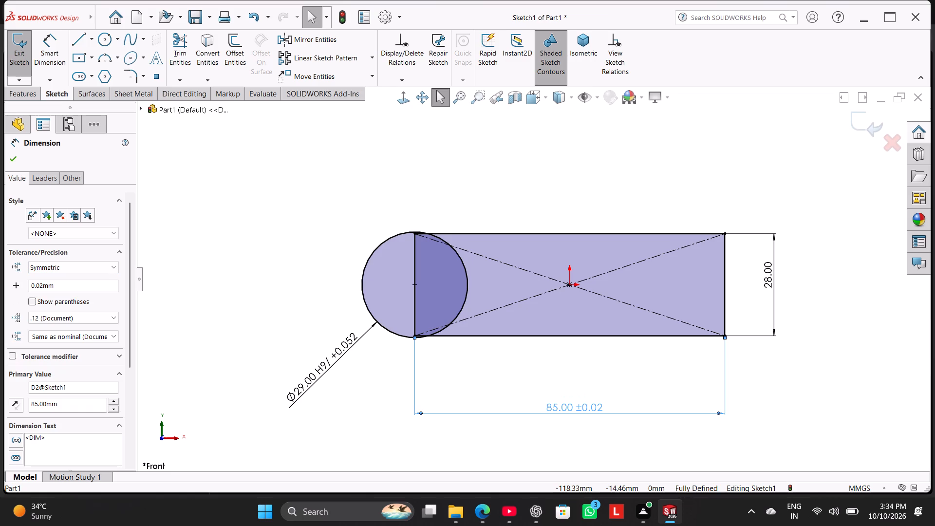
left_click(13, 156)
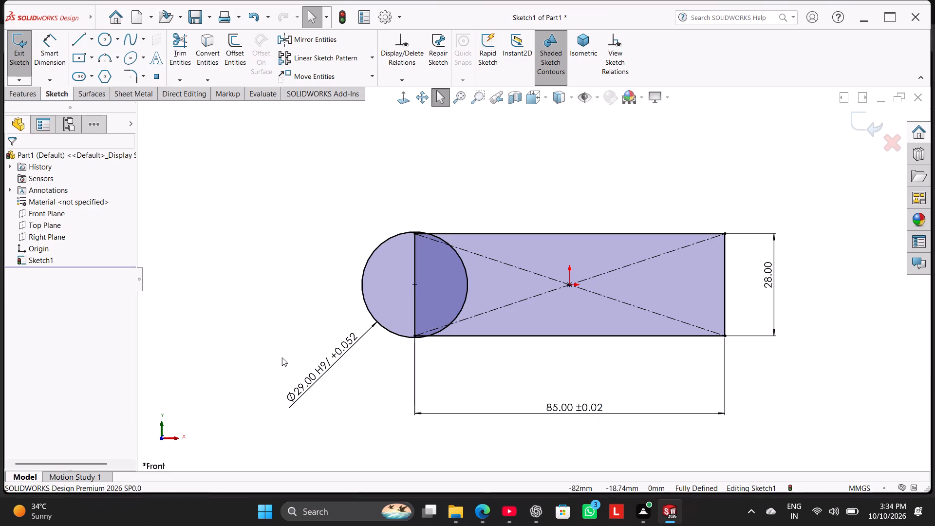
Change the tolerance type of the circle's diameter dimension to Fit with tolerance, keeping the diameter value.
double_click(337, 356)
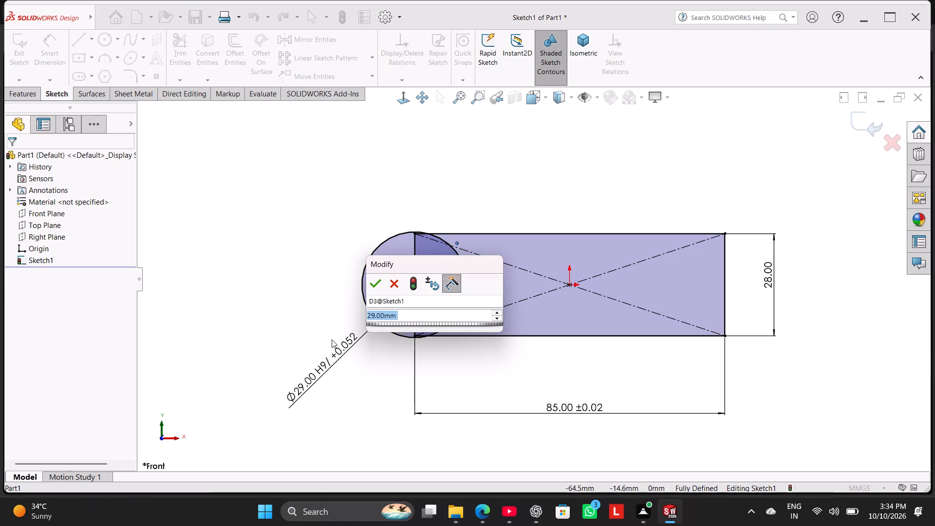
left_click(299, 338)
left_click(325, 358)
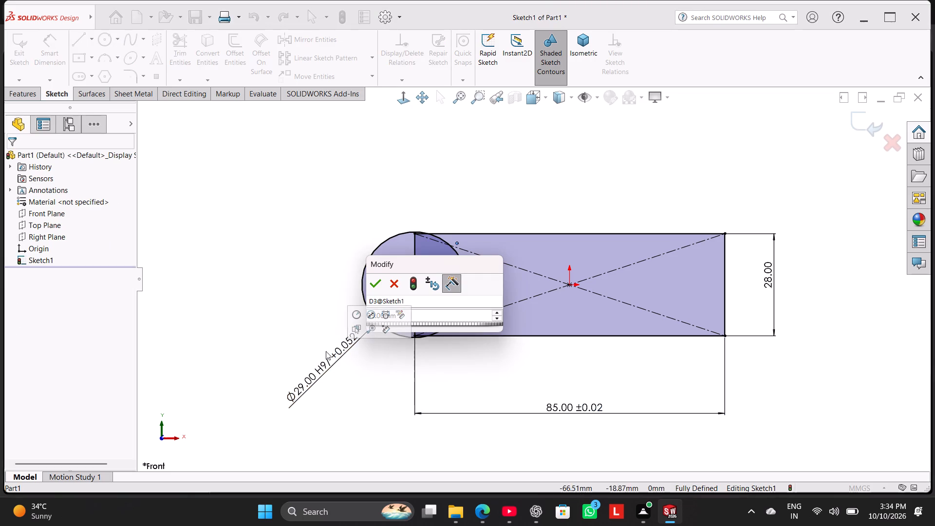
left_click(318, 329)
double_click(341, 350)
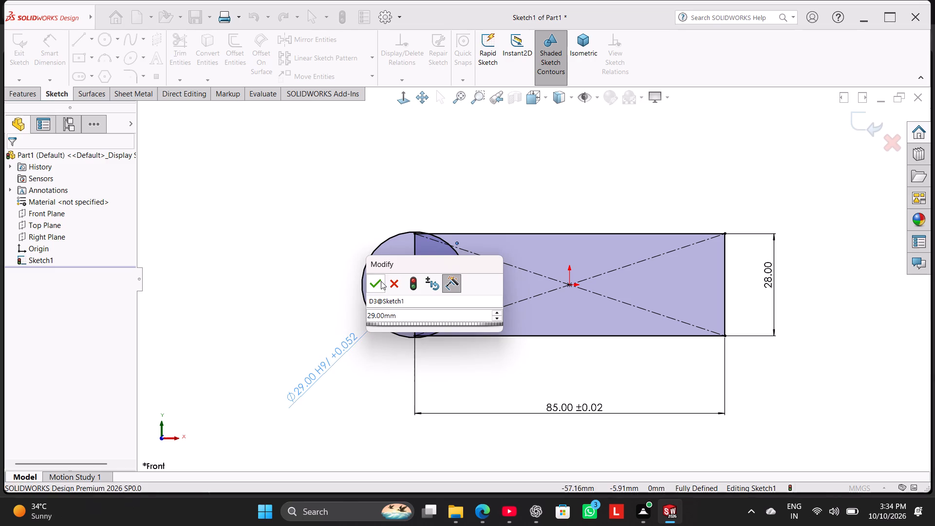
left_click(381, 281)
left_click(92, 266)
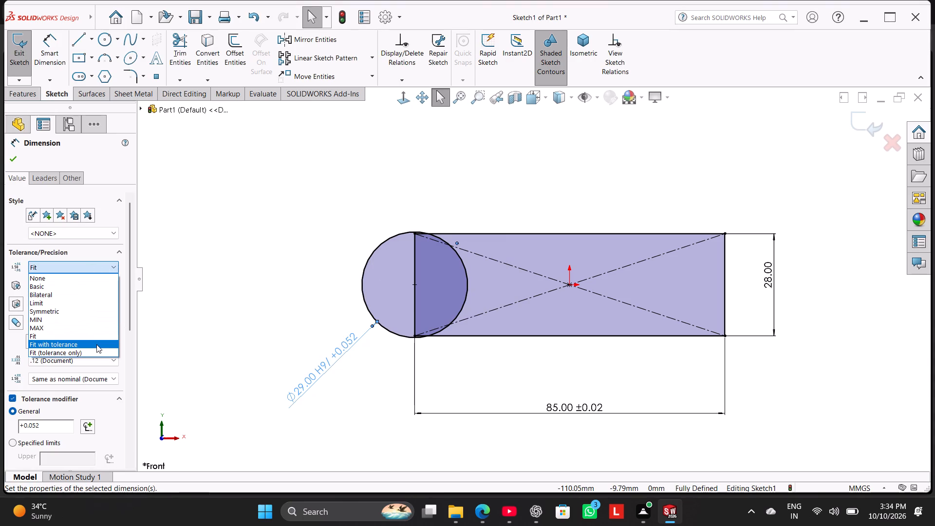
left_click(96, 344)
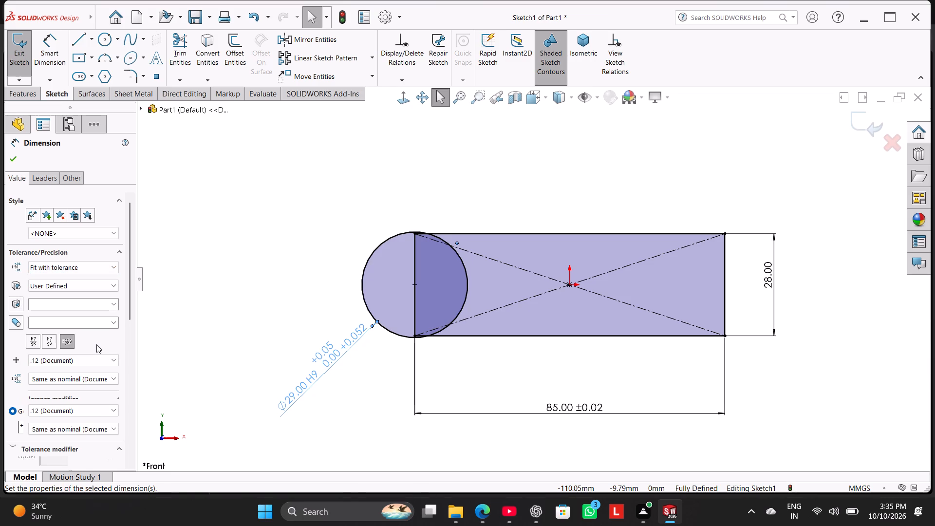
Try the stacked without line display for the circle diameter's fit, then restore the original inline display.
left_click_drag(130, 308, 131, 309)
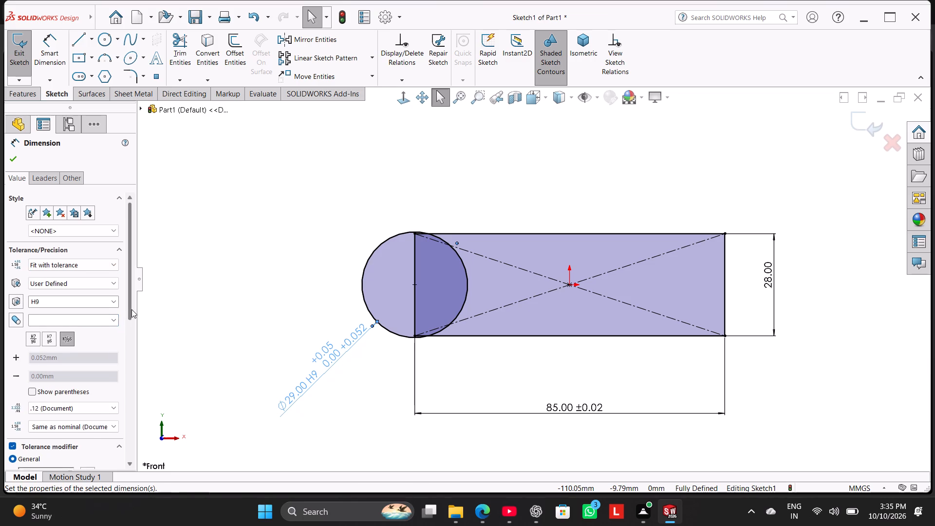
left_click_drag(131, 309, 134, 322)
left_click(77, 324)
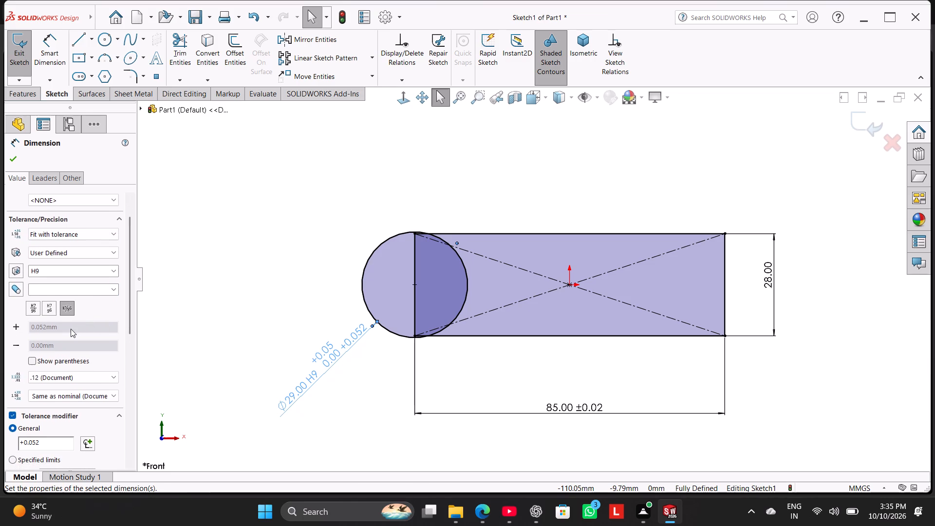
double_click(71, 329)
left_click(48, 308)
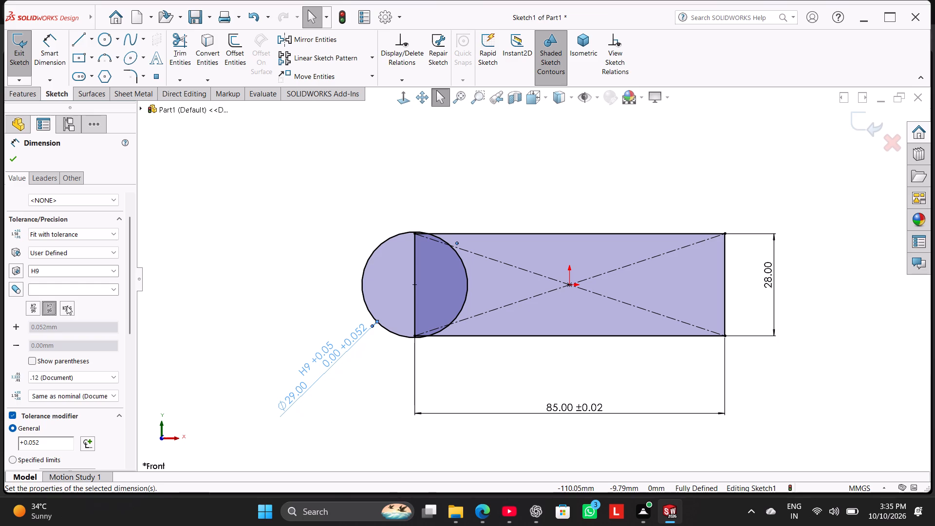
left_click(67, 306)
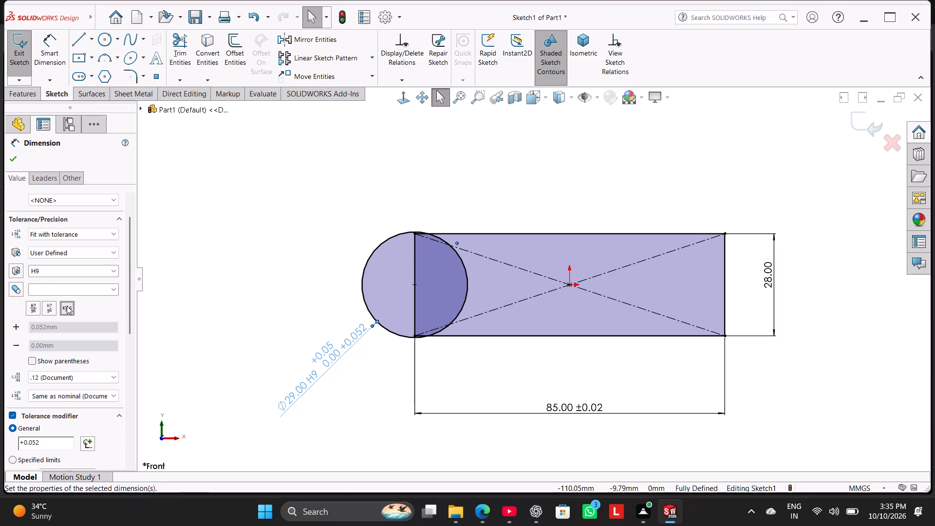
Turn off the tolerance modifier on the circle's diameter dimension.
left_click(13, 416)
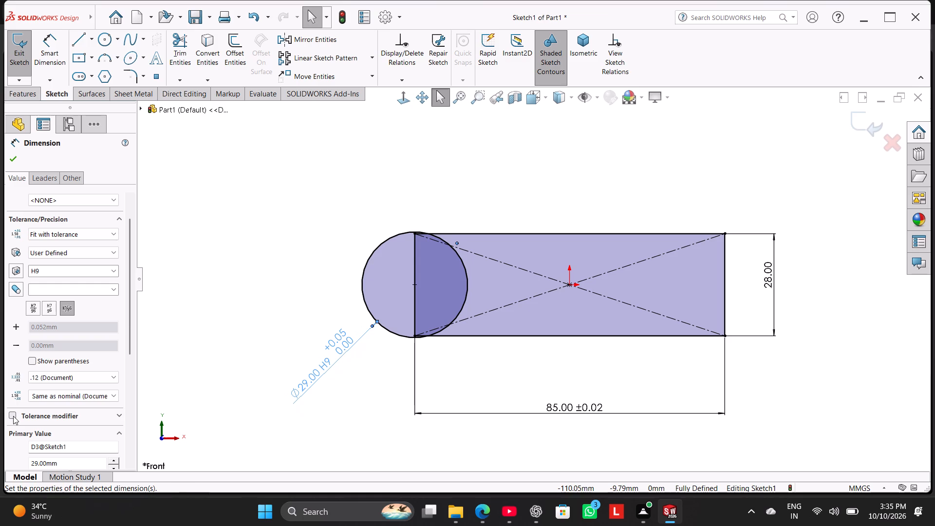
left_click(13, 416)
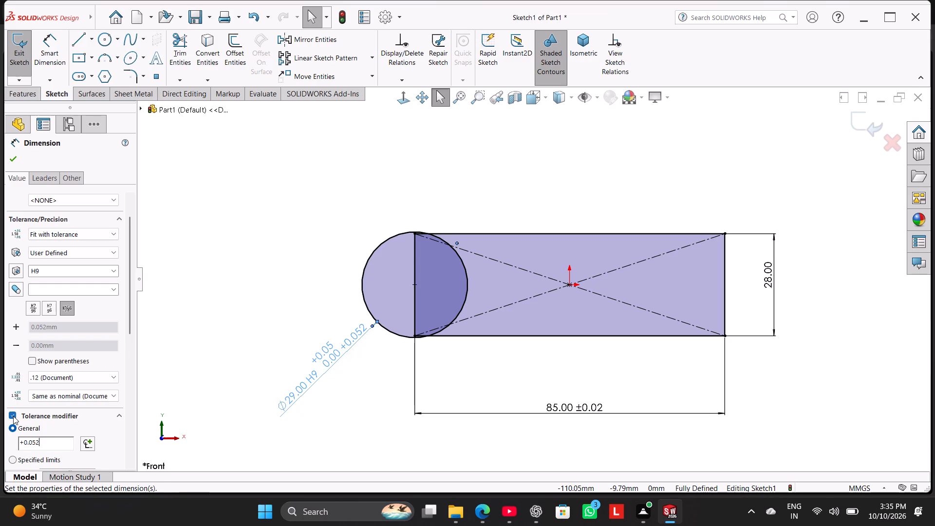
left_click(13, 416)
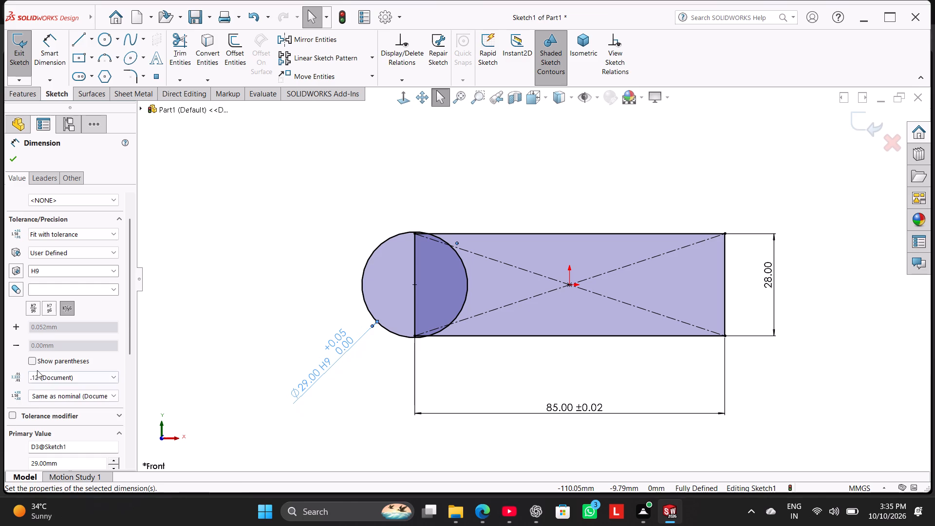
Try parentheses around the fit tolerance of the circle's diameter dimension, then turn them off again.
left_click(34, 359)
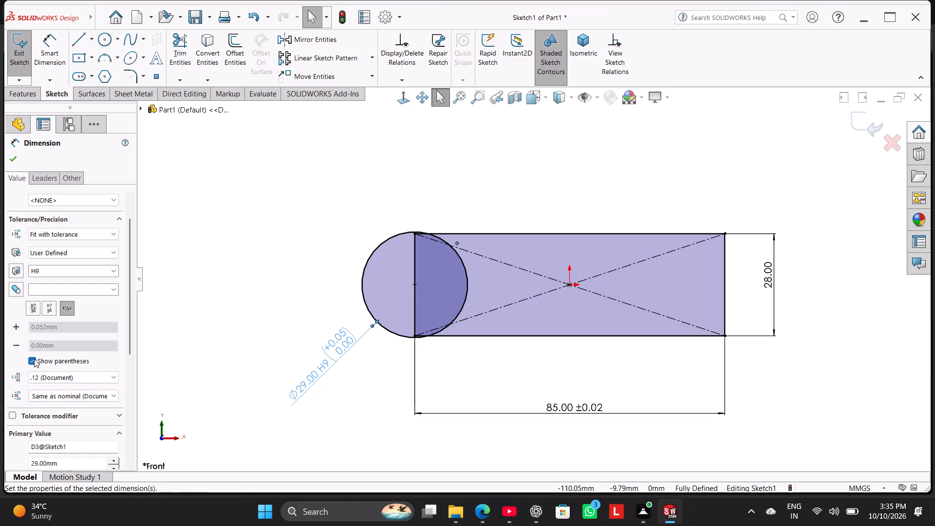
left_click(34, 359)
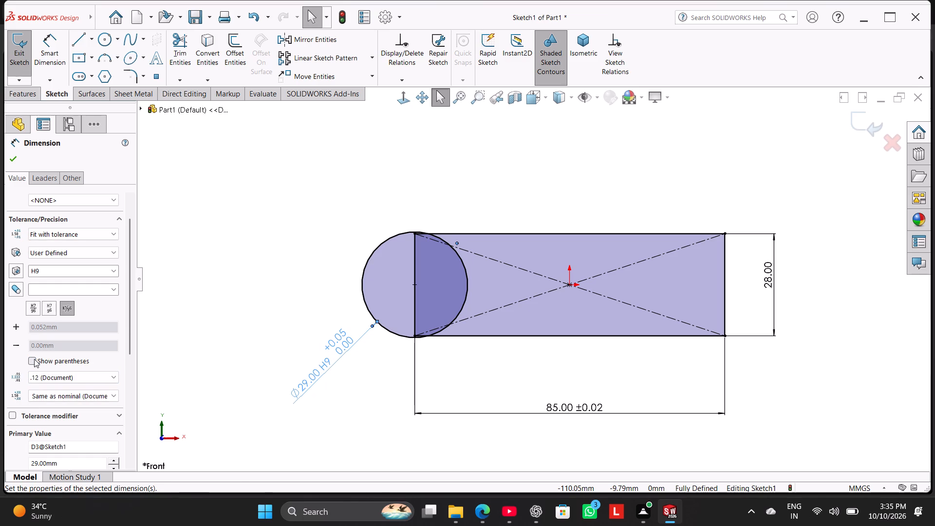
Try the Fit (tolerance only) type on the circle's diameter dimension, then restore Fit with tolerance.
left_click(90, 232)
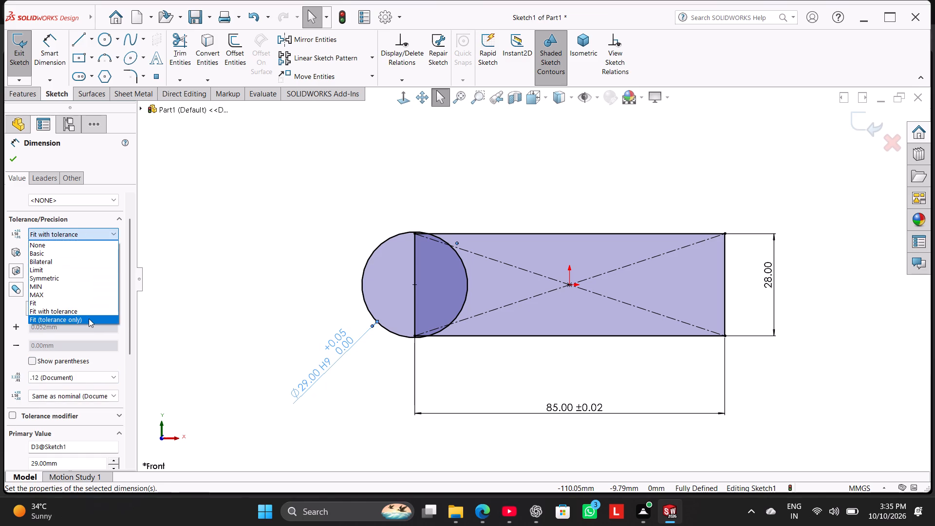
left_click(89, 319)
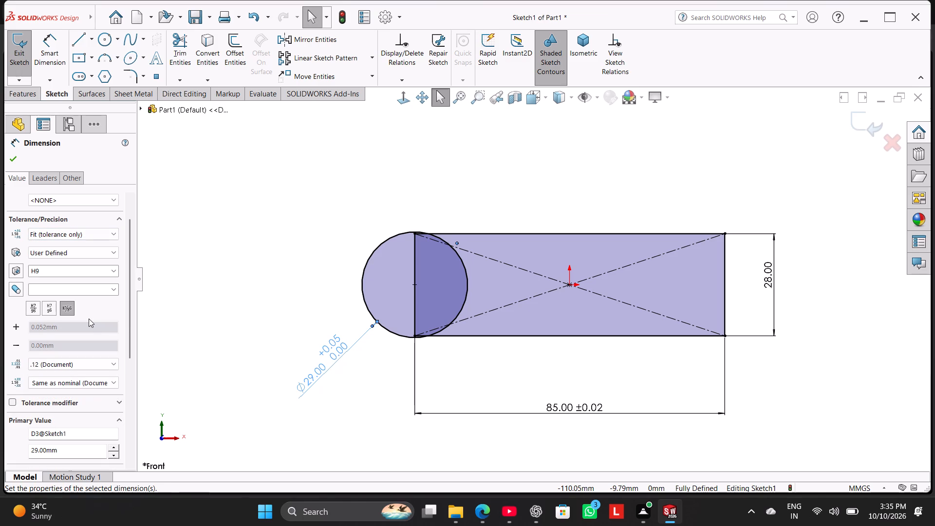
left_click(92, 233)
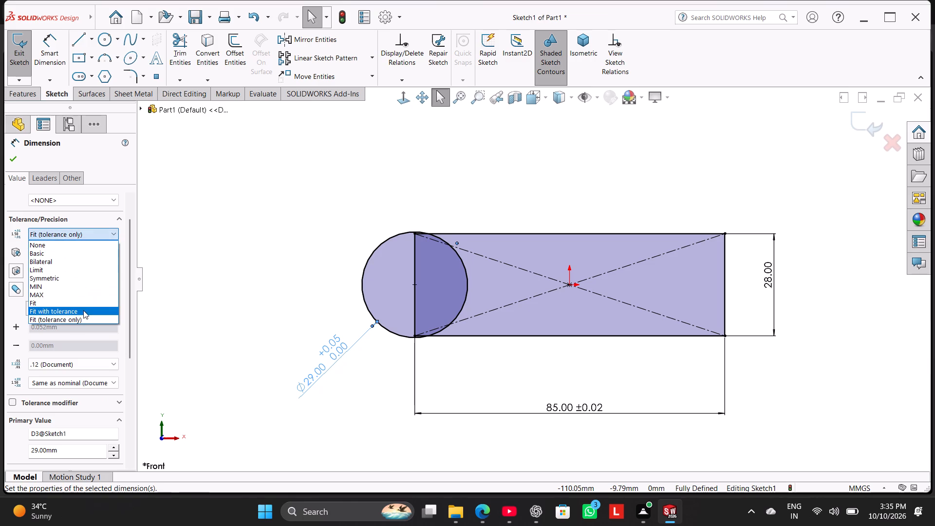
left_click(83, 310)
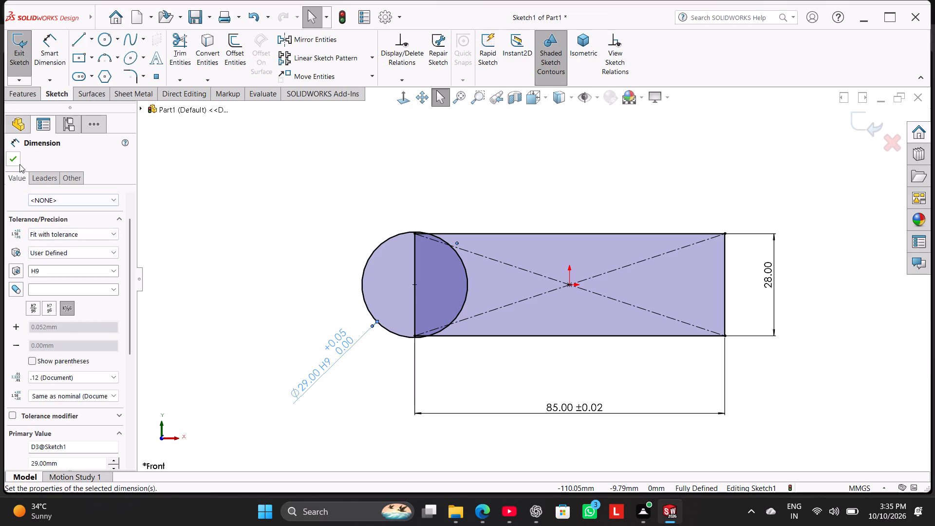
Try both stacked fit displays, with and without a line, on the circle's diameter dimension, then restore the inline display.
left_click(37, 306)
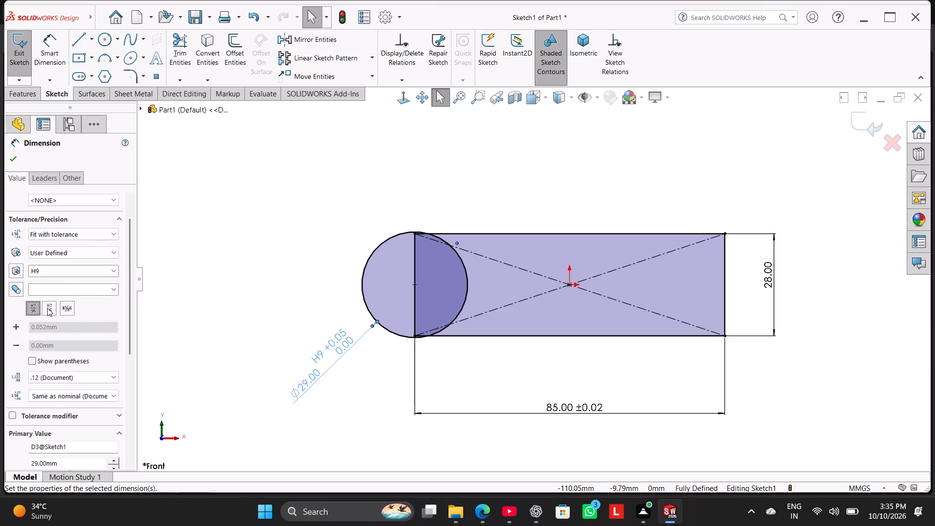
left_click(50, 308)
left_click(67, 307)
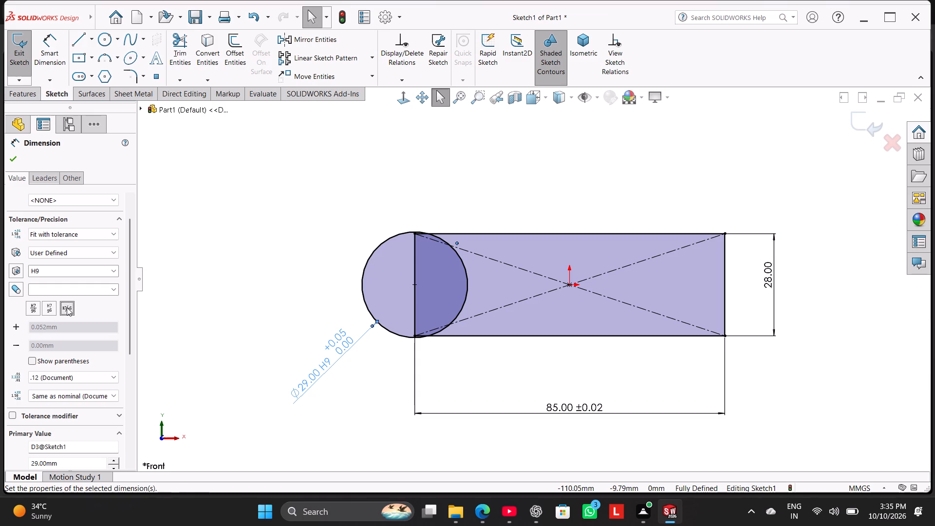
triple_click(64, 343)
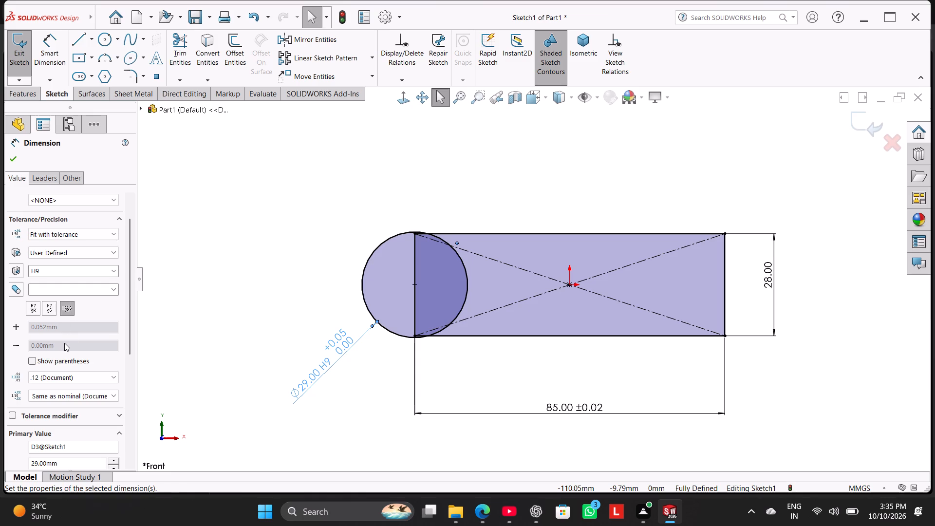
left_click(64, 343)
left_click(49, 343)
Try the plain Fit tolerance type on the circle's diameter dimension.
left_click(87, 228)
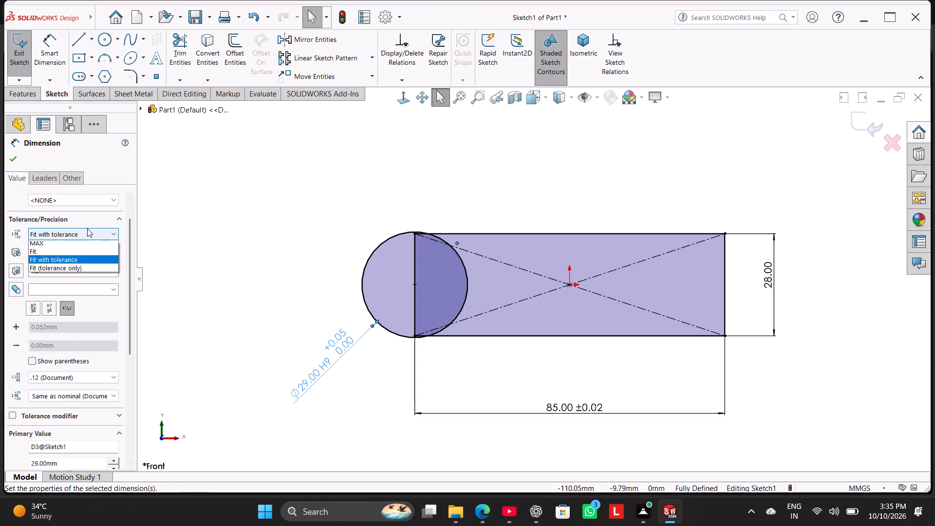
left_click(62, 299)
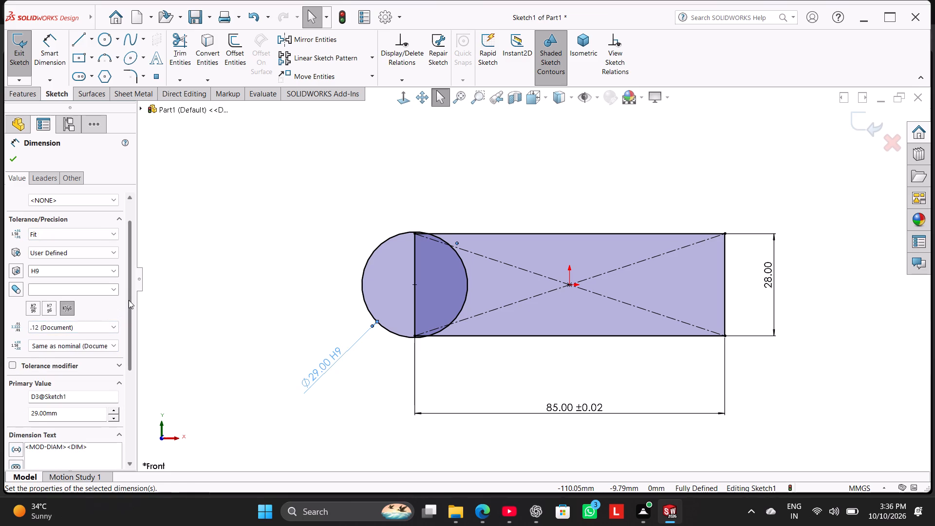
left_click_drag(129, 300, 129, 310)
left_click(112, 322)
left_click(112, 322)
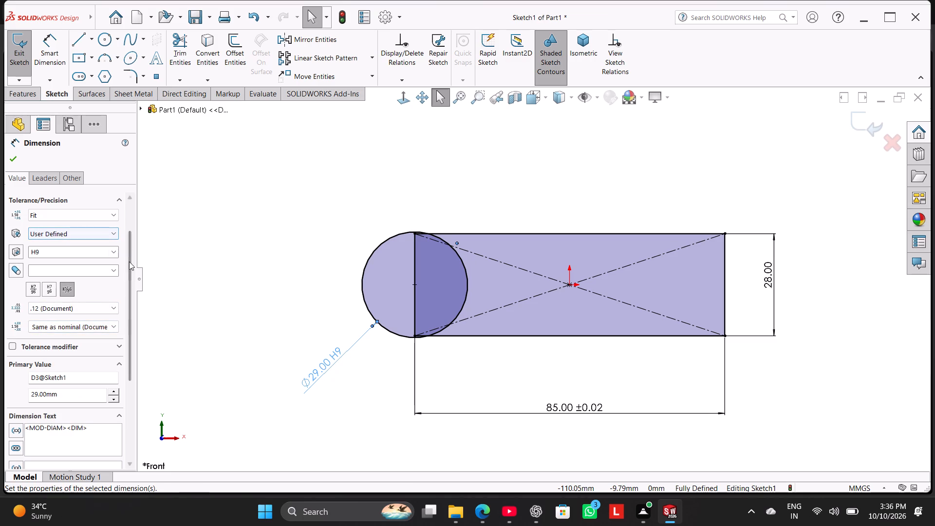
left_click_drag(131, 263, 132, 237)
Set the tolerance type of the circle's diameter dimension to Fit with tolerance and accept the dimension properties.
left_click(85, 260)
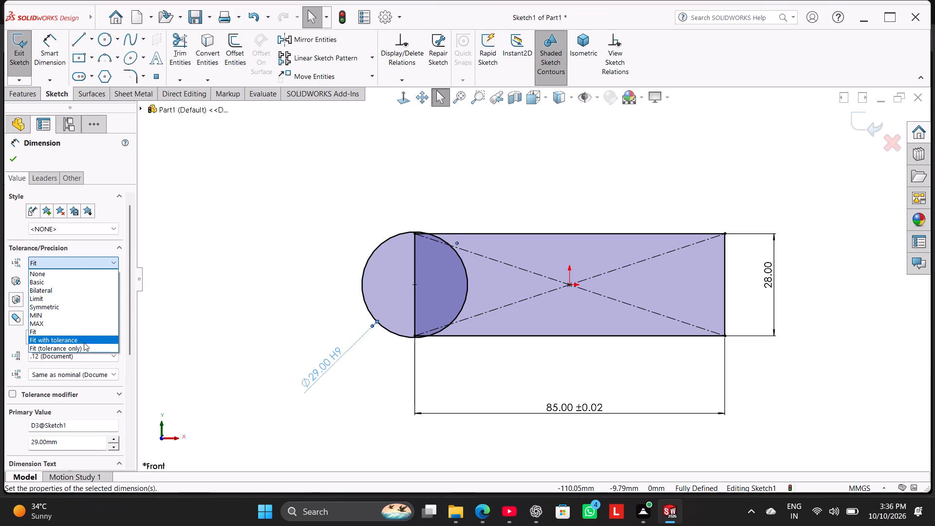
left_click(89, 340)
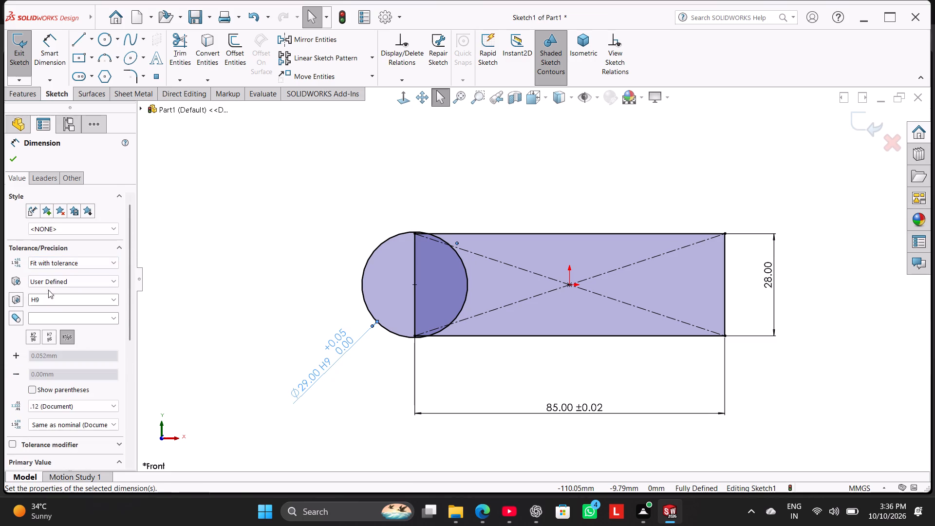
left_click(14, 156)
left_click(221, 280)
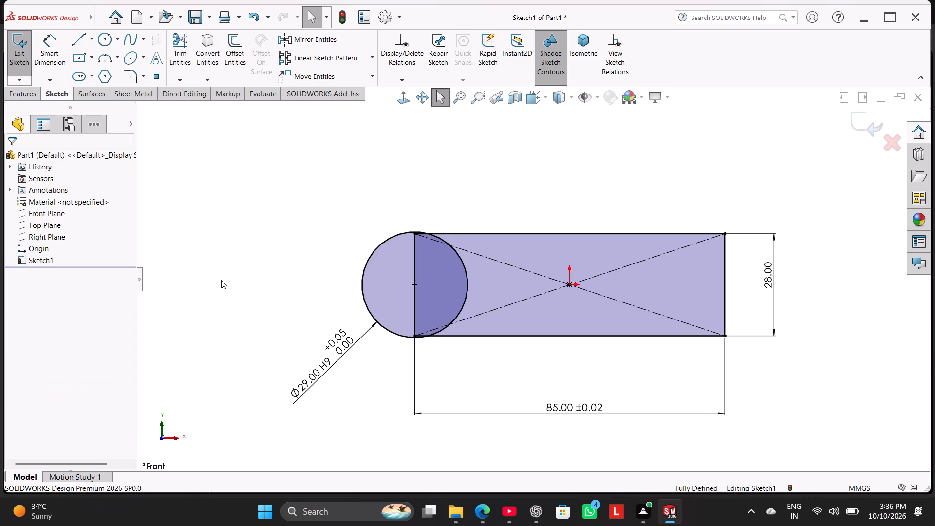
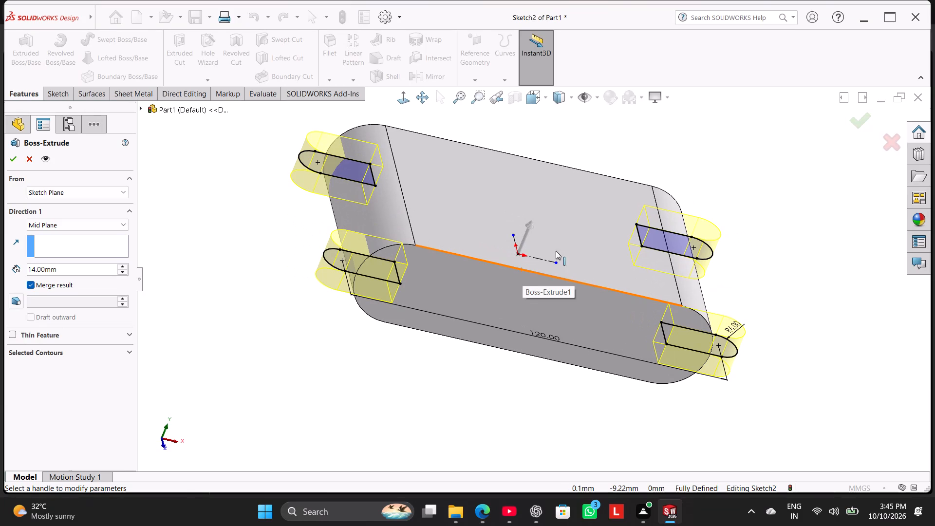
Cancel the 14 mm mid-plane extrusion of the four rounded lug profiles.
middle_click_drag(511, 363, 490, 333)
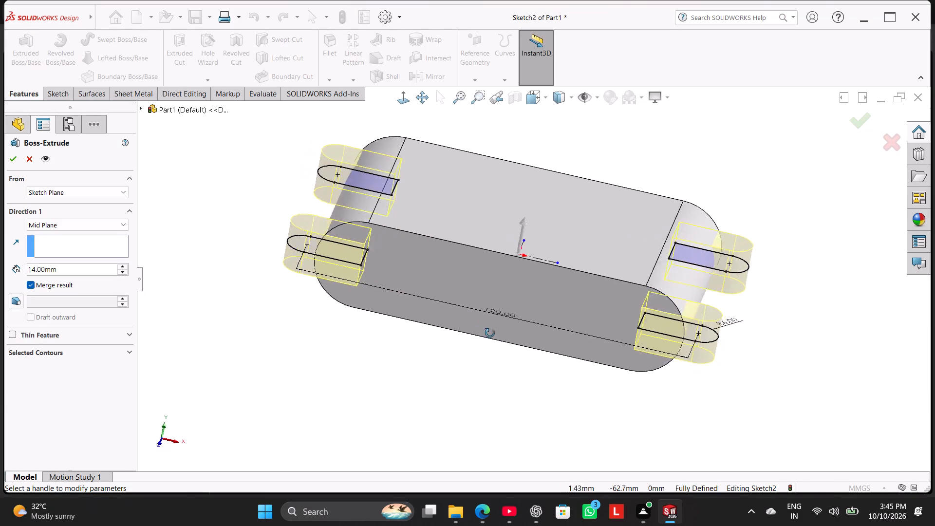
middle_click_drag(490, 333, 516, 304)
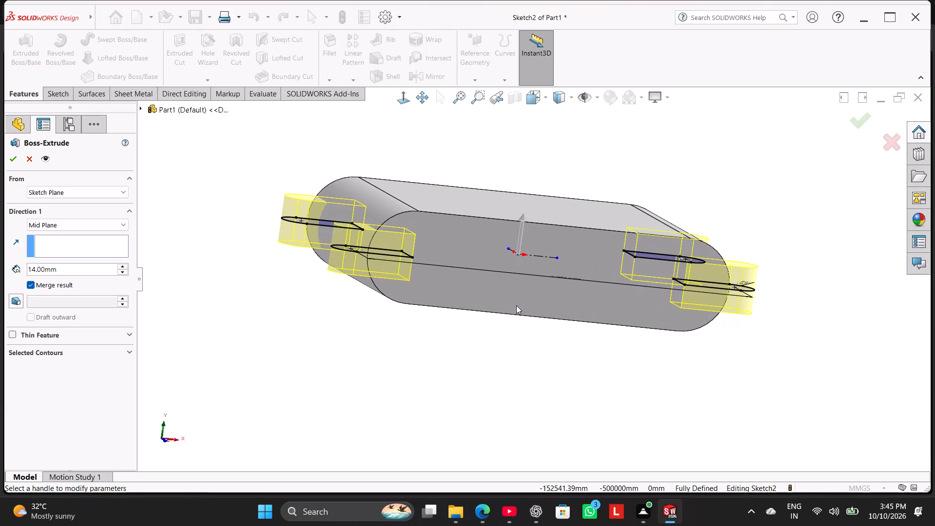
left_click(31, 159)
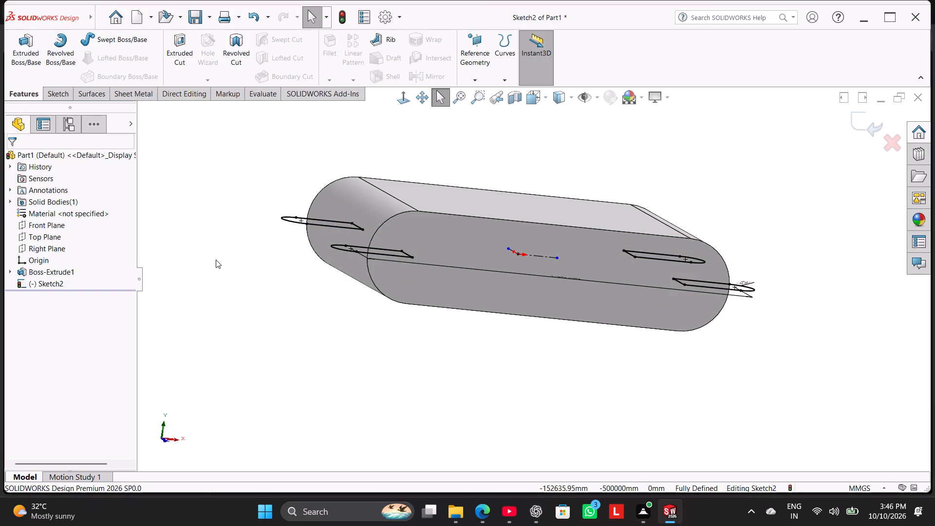
Undo the whole lug sketch, including its mirrored profiles, dimensions and relations, leaving only the slot-shaped base extrusion.
key("ctrl+z")
key("ctrl+z")
key("ctrl+z")
key("ctrl+z")
key("ctrl+z")
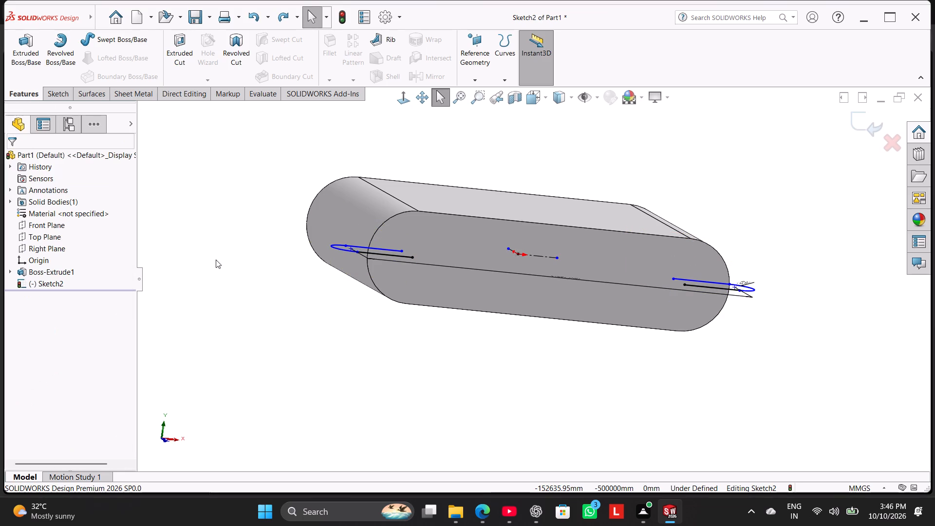
key("ctrl+z")
key("ctrl+z")
key("ctrl+z")
key("ctrl+z")
key("ctrl+z")
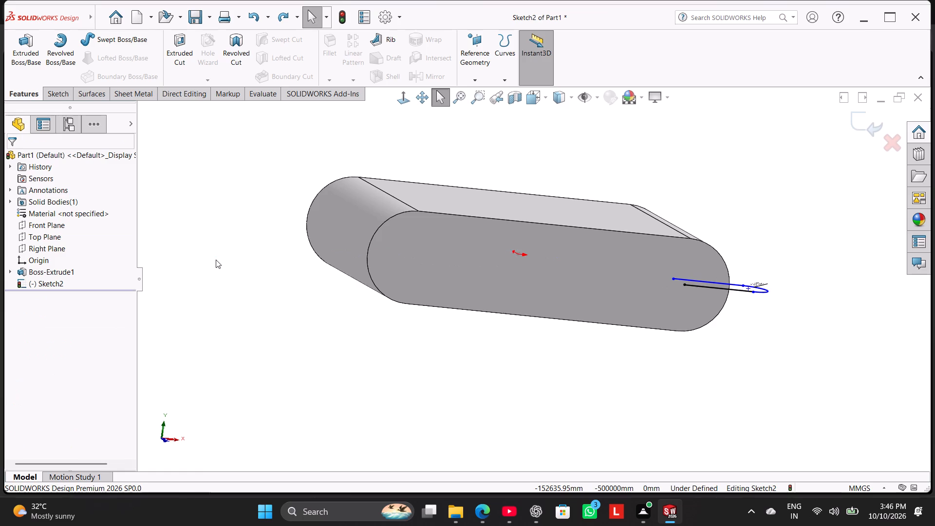
key("ctrl+z")
key("ctrl+z")
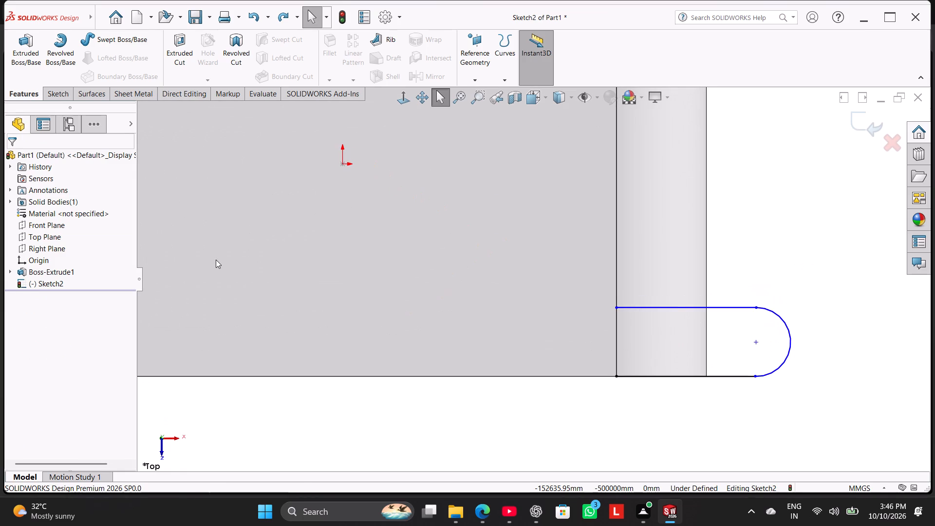
key("ctrl+z")
key("ctrl+z")
key("ctrl+z")
key("ctrl+z")
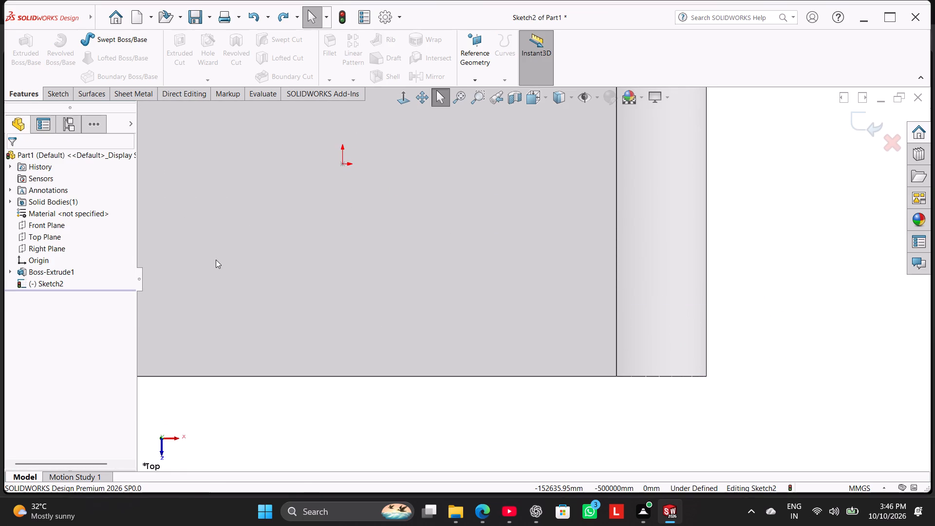
key("ctrl+z")
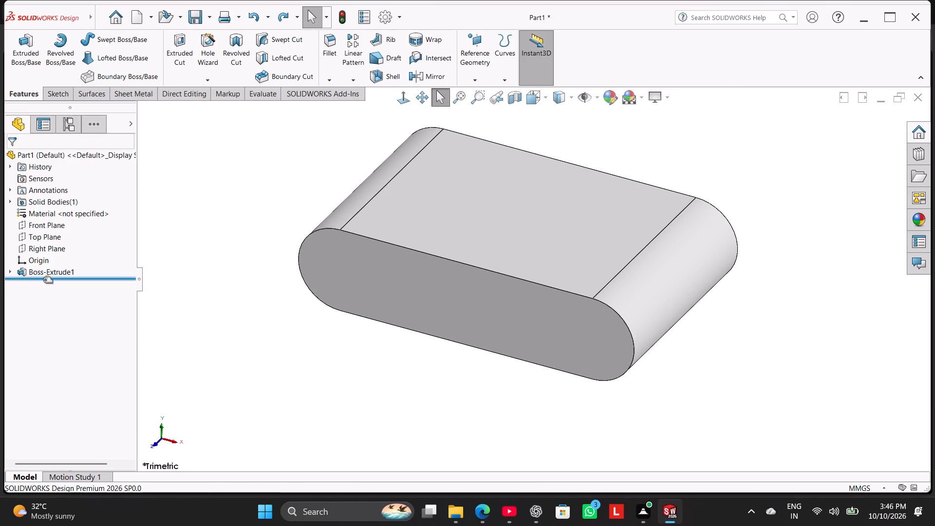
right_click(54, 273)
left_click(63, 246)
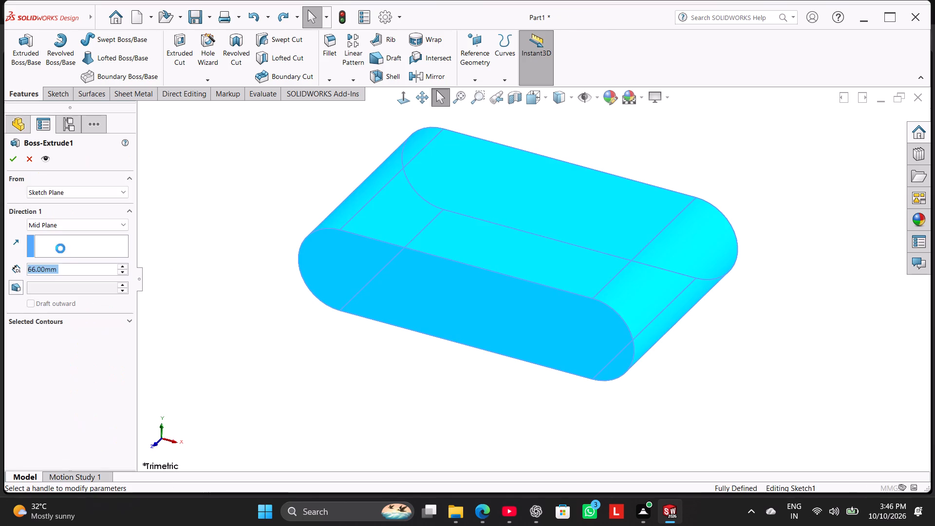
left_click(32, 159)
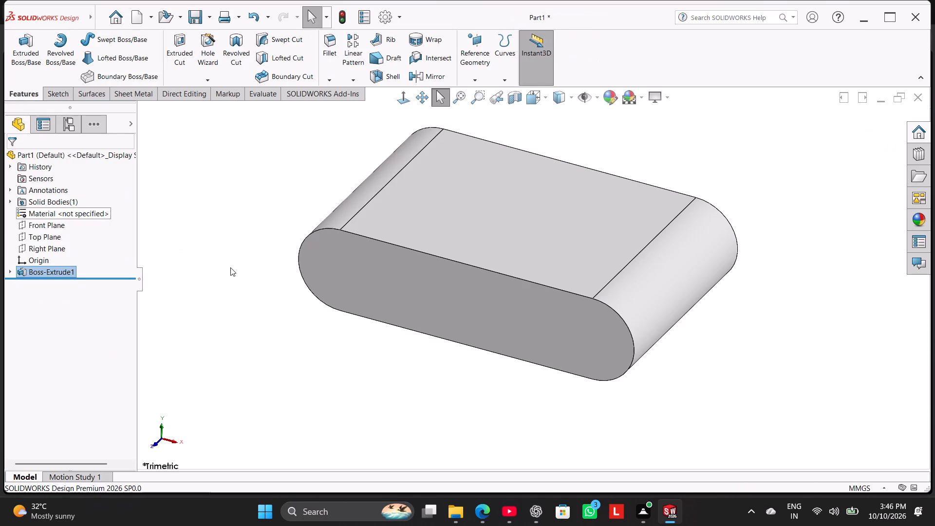
Undo the base extrusion and extrude the slot-shaped Front Plane sketch again, 66 mm mid plane.
key("ctrl+z")
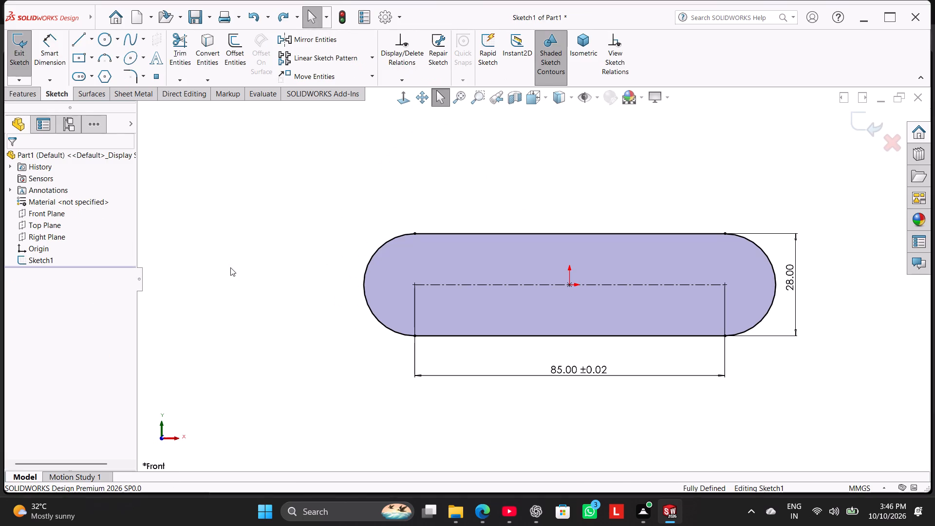
left_click(29, 92)
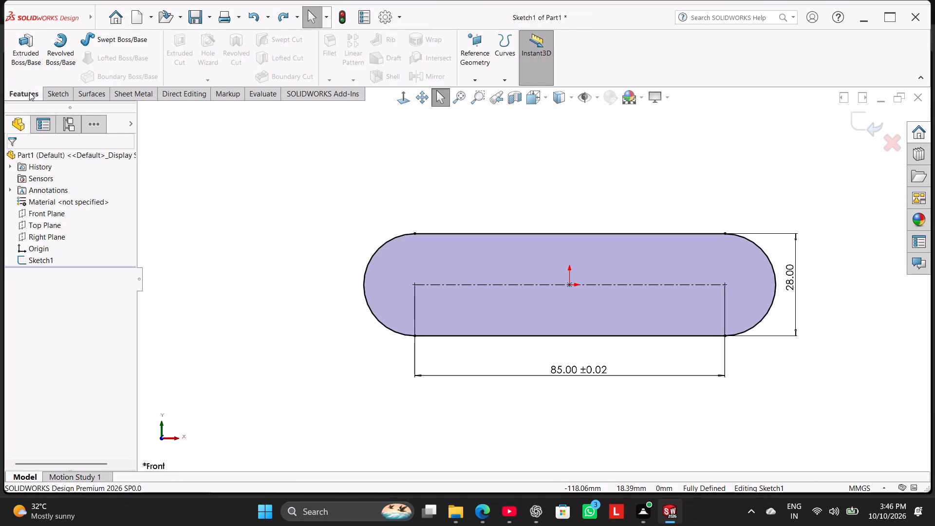
left_click(25, 59)
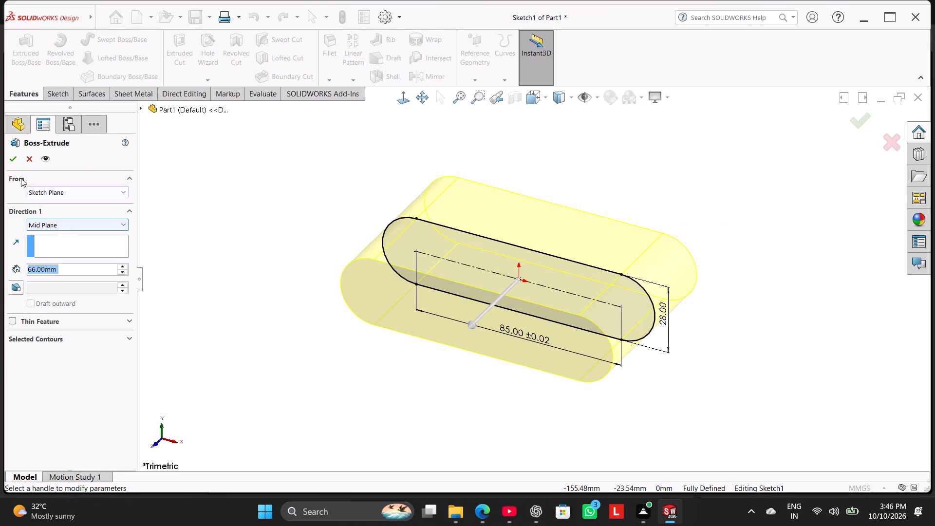
left_click(13, 160)
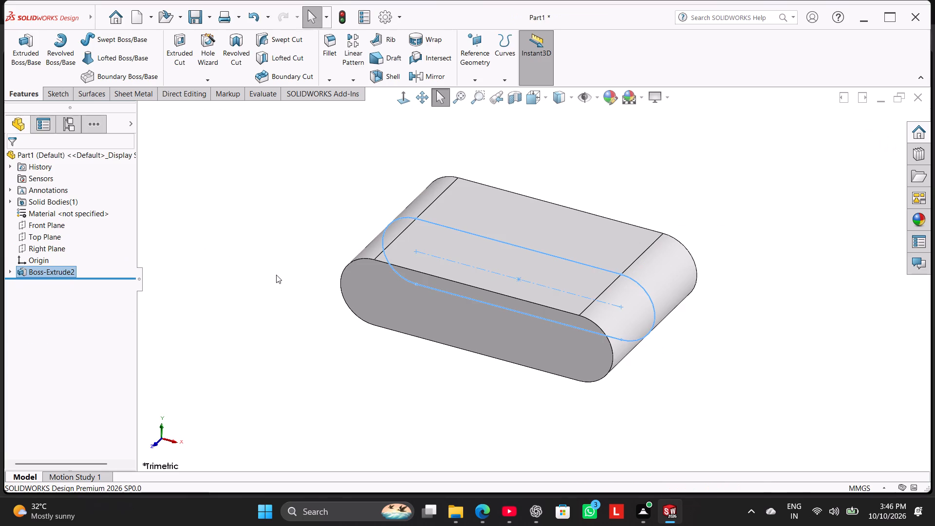
On the Top Plane, sketch a closed round-ended lug profile at the body's front-right corner, about 21 mm straight sides and about 7.3 mm end radius.
middle_click_drag(280, 275, 298, 281)
left_click(296, 285)
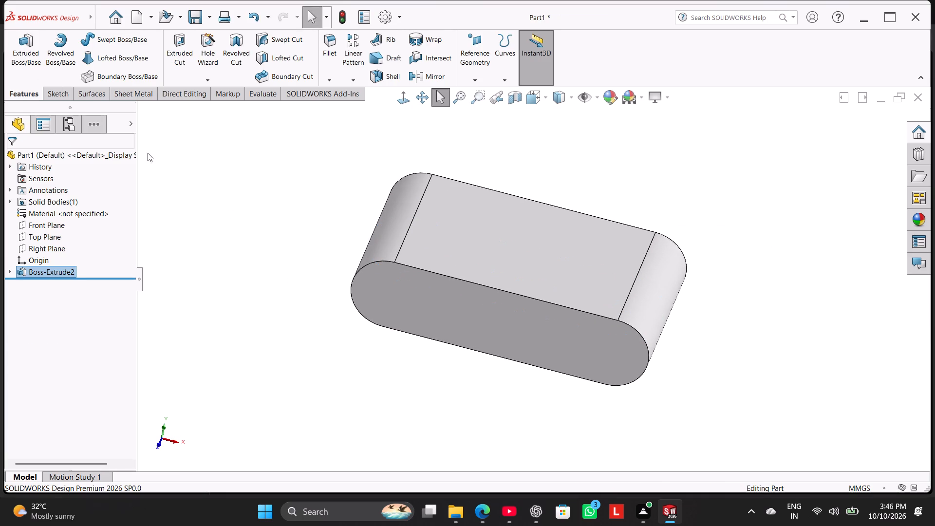
left_click(48, 236)
left_click(57, 222)
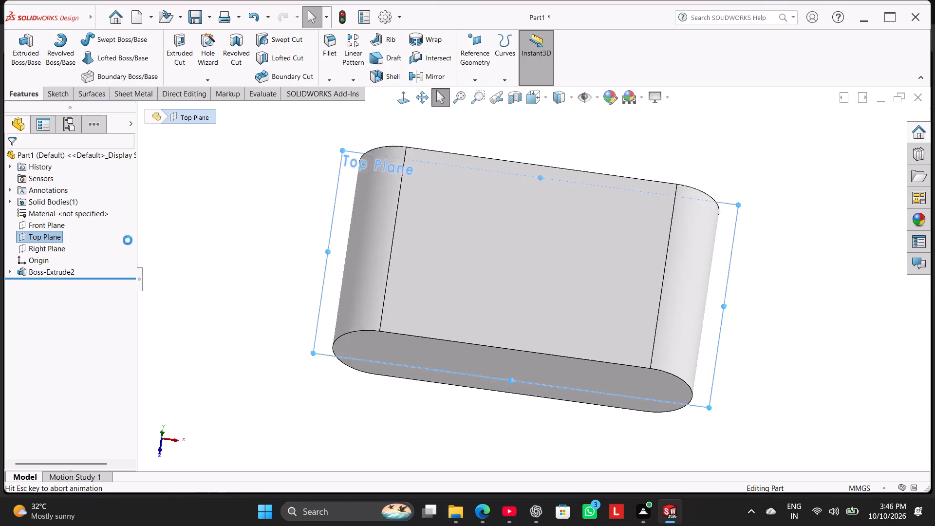
left_click(277, 248)
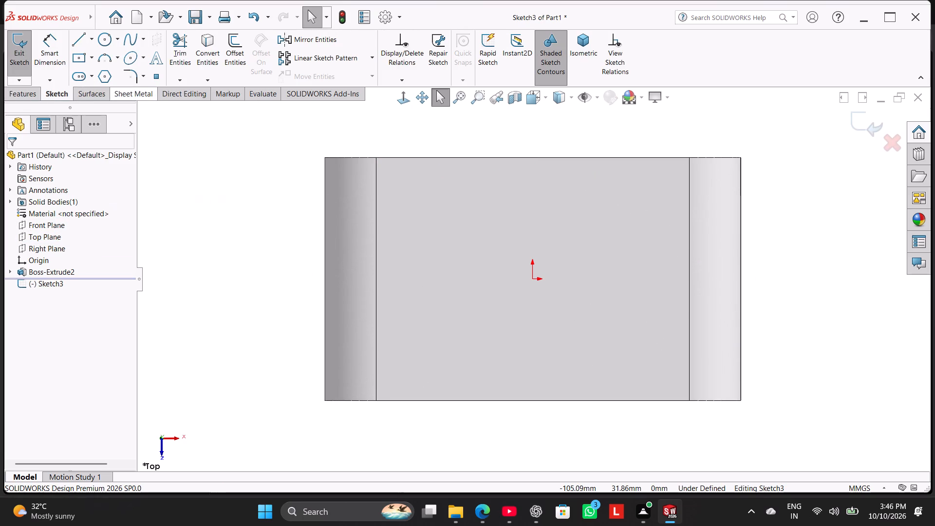
left_click(82, 41)
left_click(690, 352)
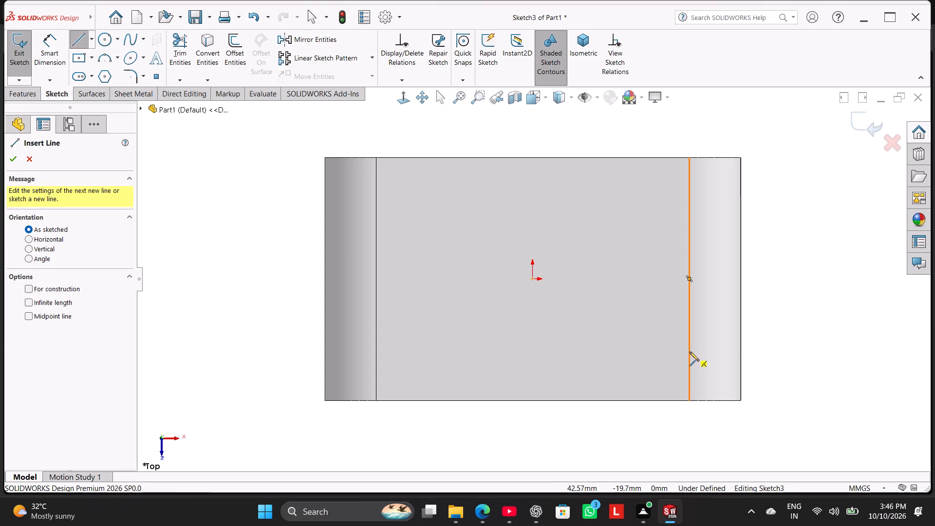
left_click(766, 350)
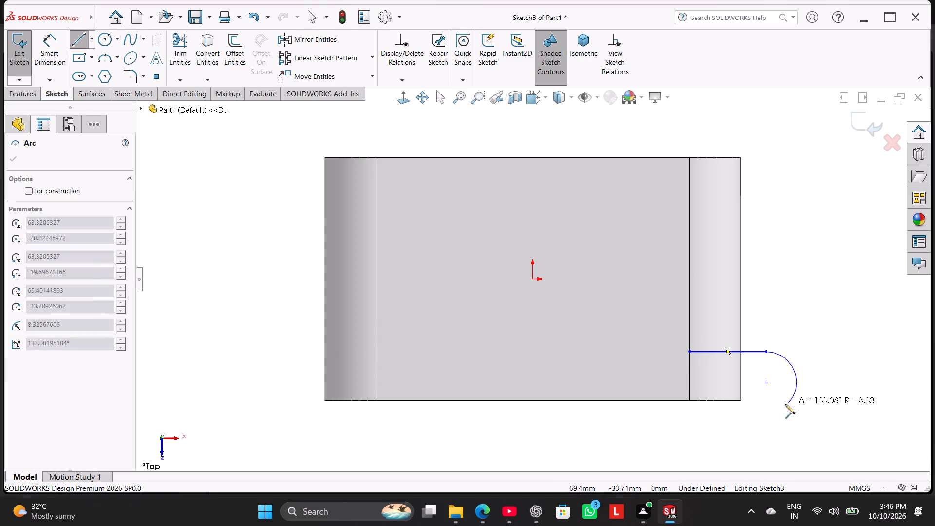
left_click(767, 406)
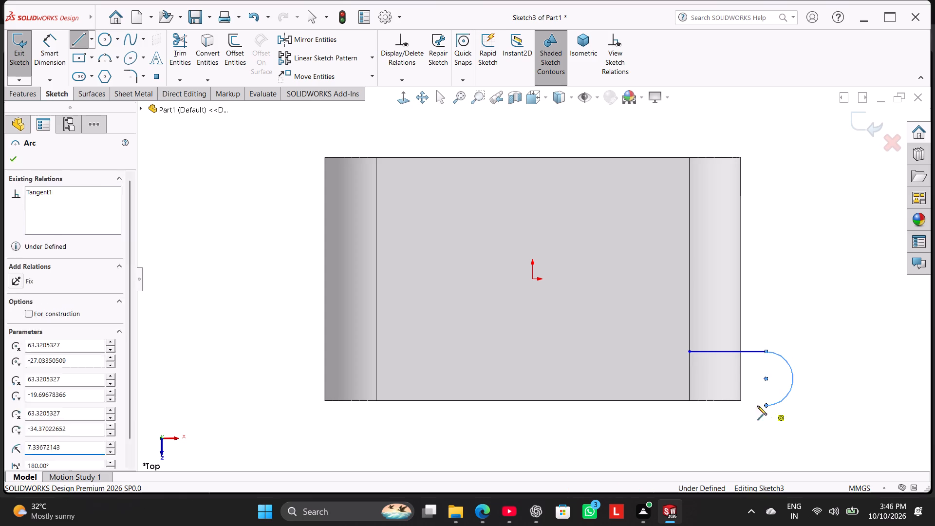
left_click(691, 406)
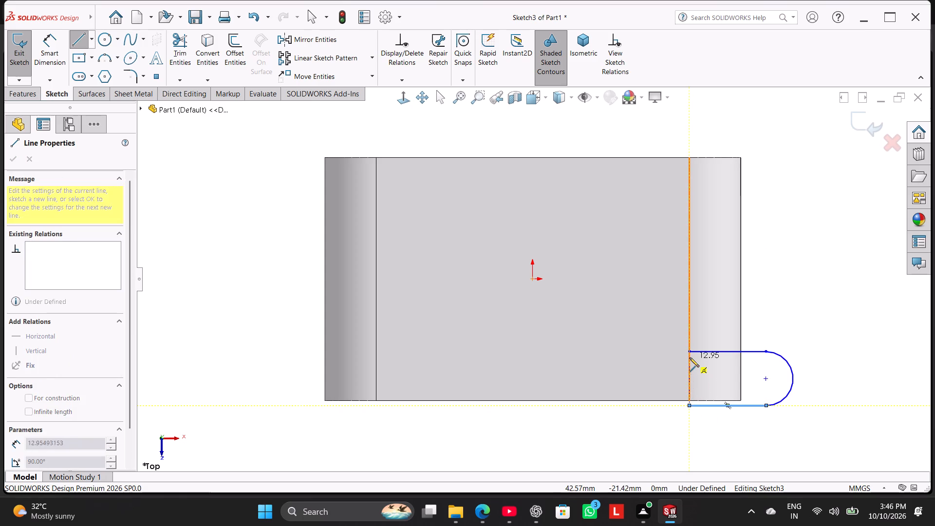
left_click(689, 353)
right_click(778, 262)
left_click(798, 269)
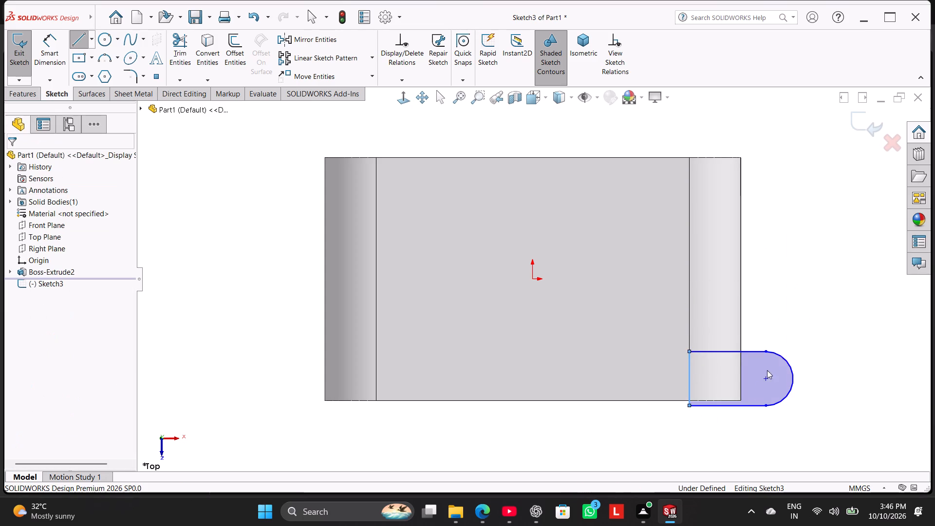
Make the lug profile's outer straight line collinear with the body's front edge.
scroll(743, 404, "down", 4)
left_click(669, 376, "ctrl")
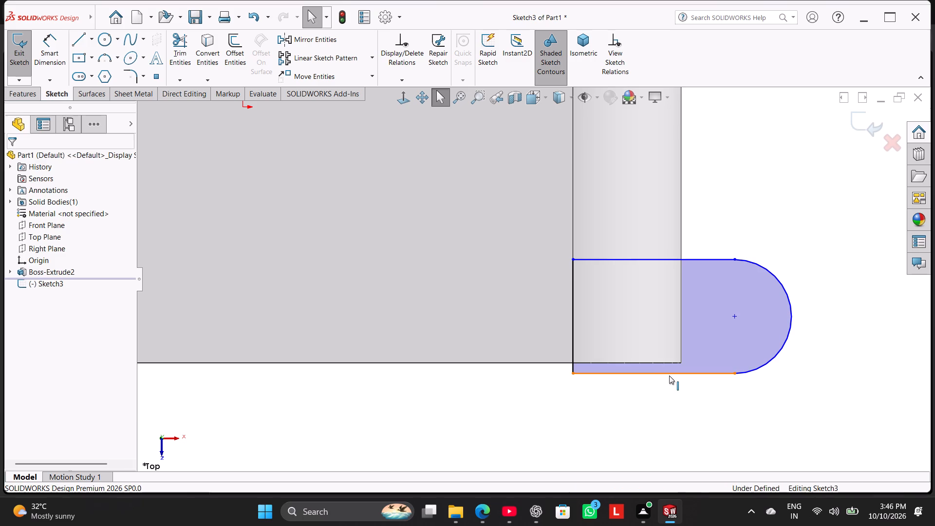
left_click(663, 364, "ctrl")
left_click(45, 329)
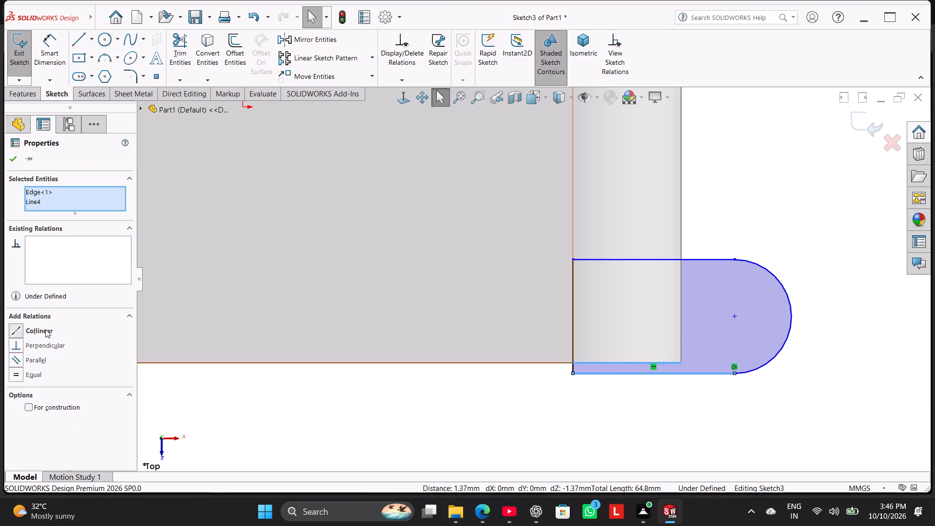
left_click(541, 421)
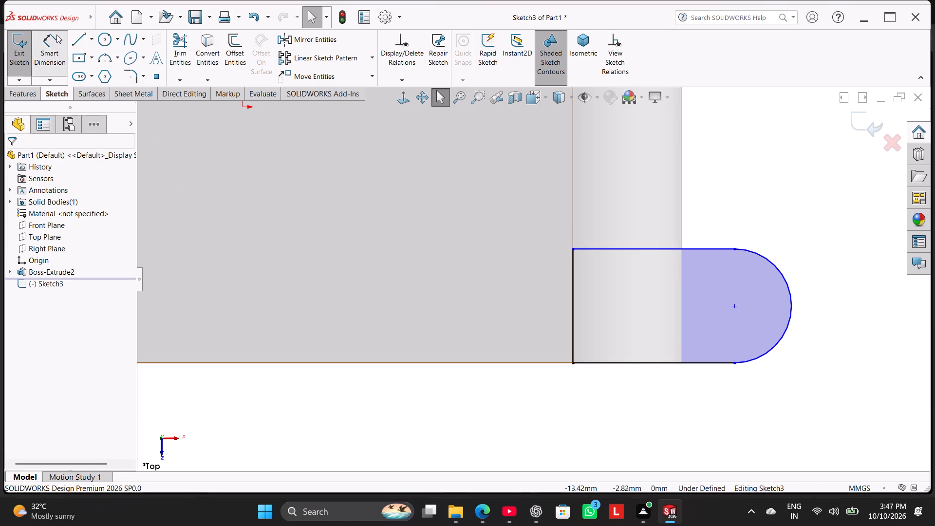
Dimension the lug profile's end arc with a radius of 6 mm.
left_click(56, 35)
left_click(759, 251)
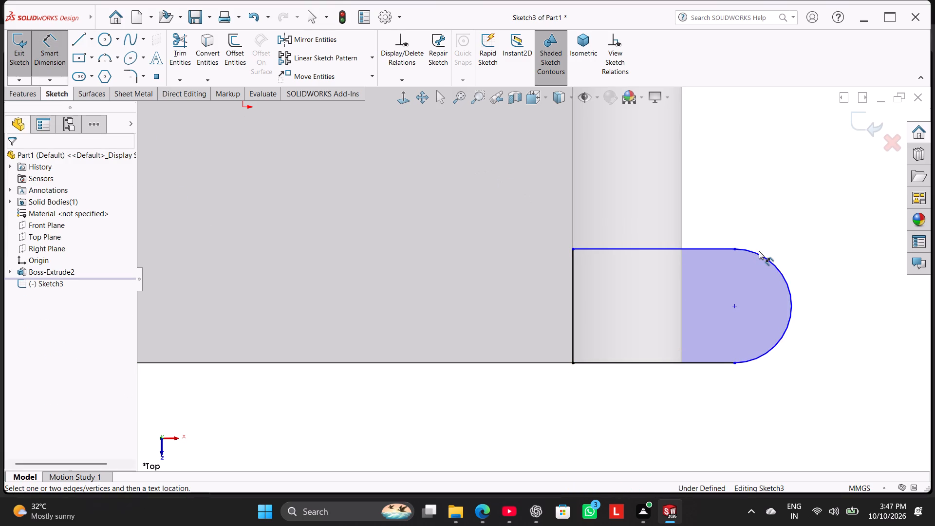
left_click(759, 253)
left_click(793, 219)
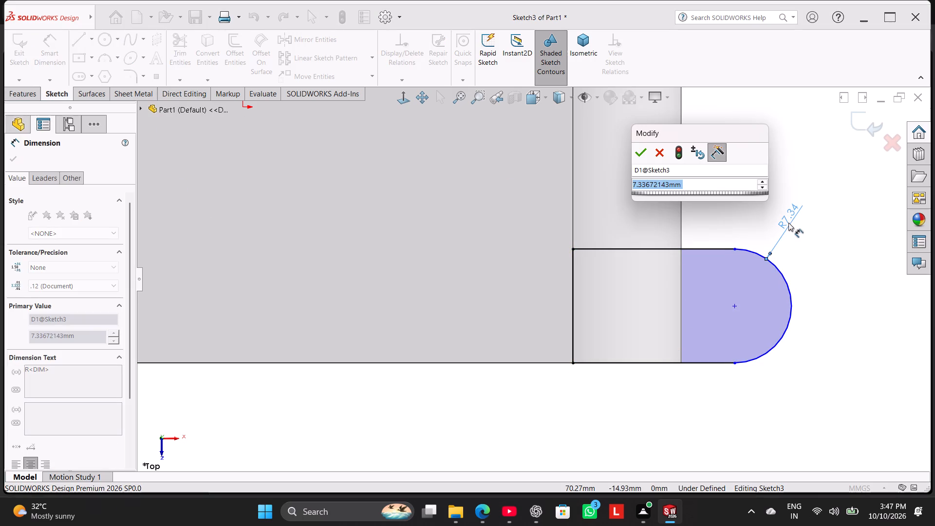
key("6")
key("Return")
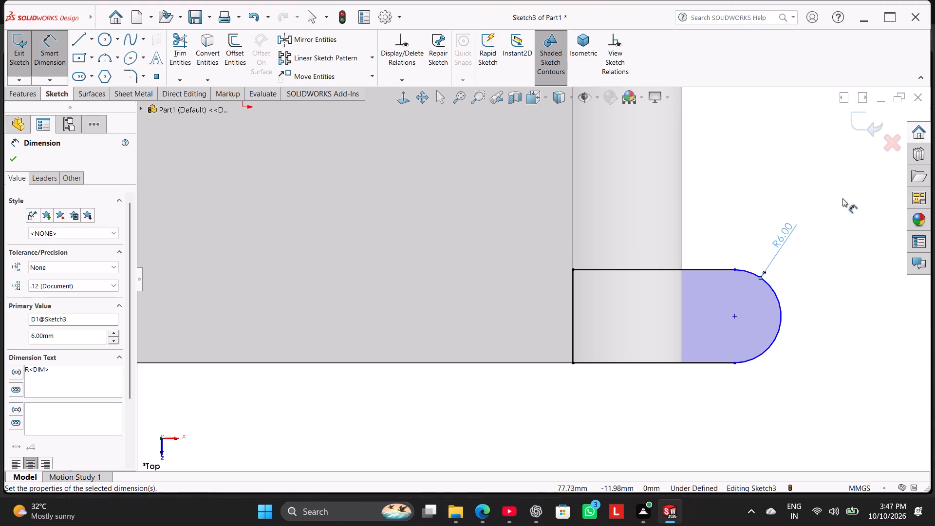
right_click(767, 182)
left_click(808, 208)
Draw a vertical and a horizontal centerline meeting at the sketch origin.
scroll(613, 225, "up", 2)
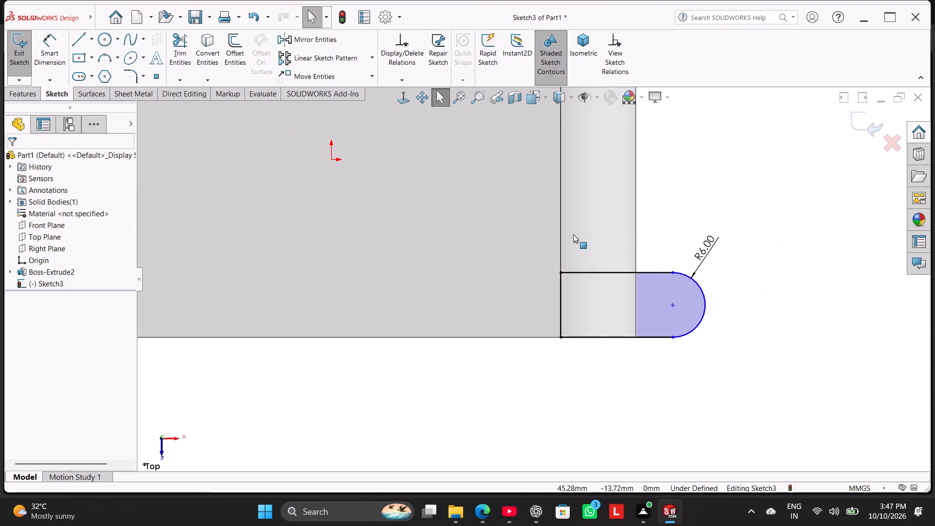
scroll(573, 234, "up", 2)
scroll(447, 249, "down", 1)
scroll(445, 249, "up", 2)
scroll(409, 243, "down", 1)
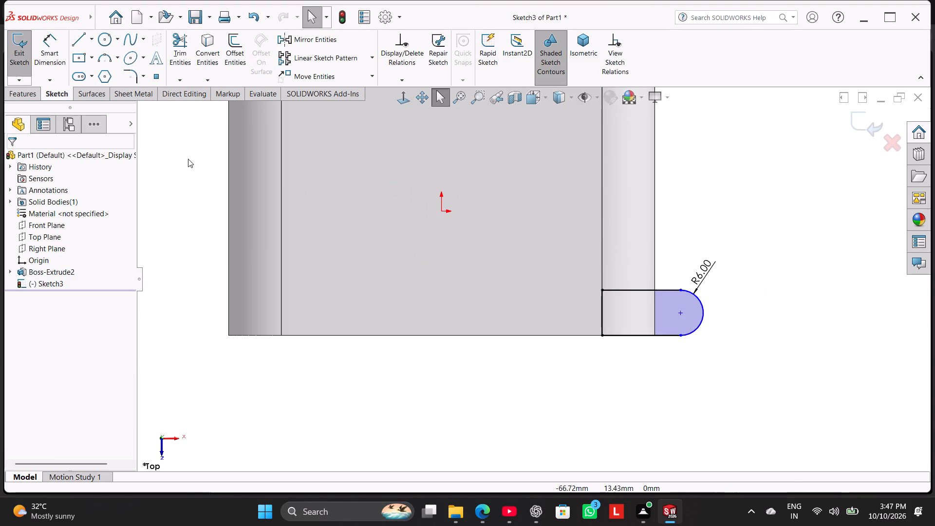
left_click(90, 38)
left_click(95, 60)
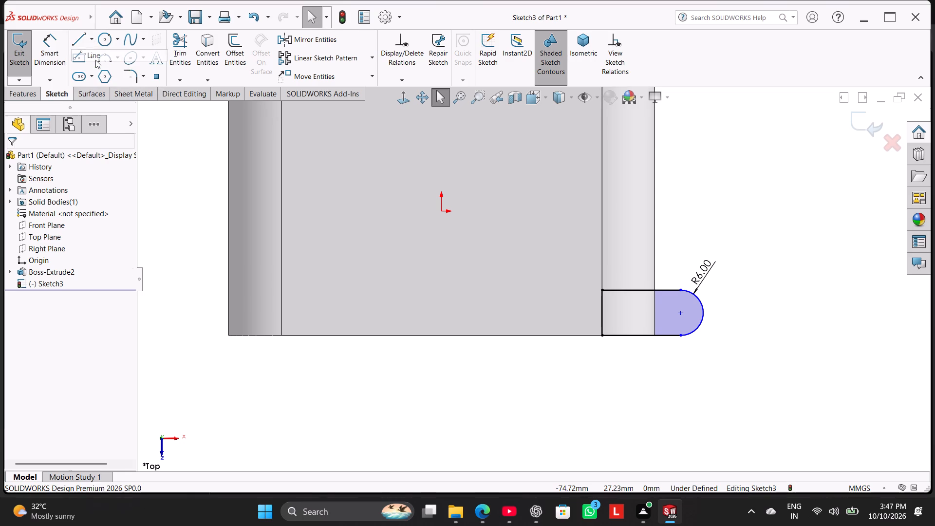
left_click(94, 36)
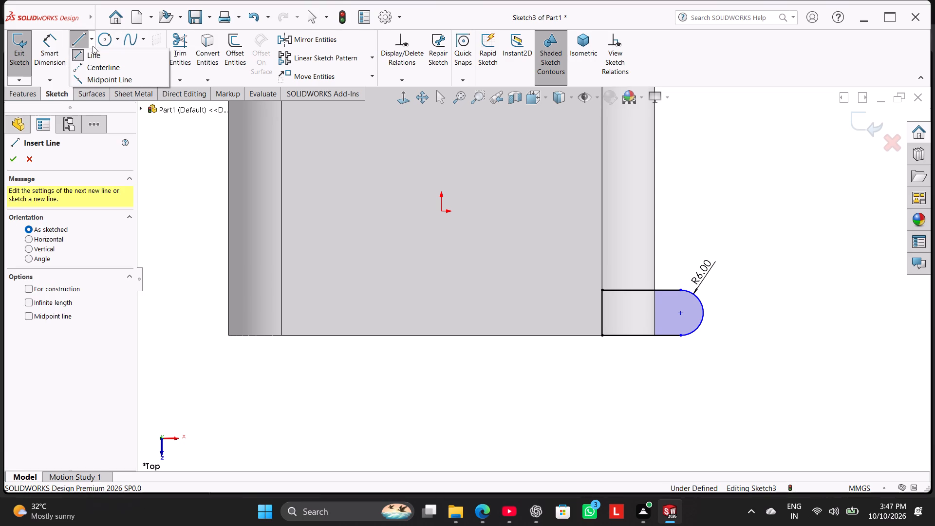
left_click(100, 62)
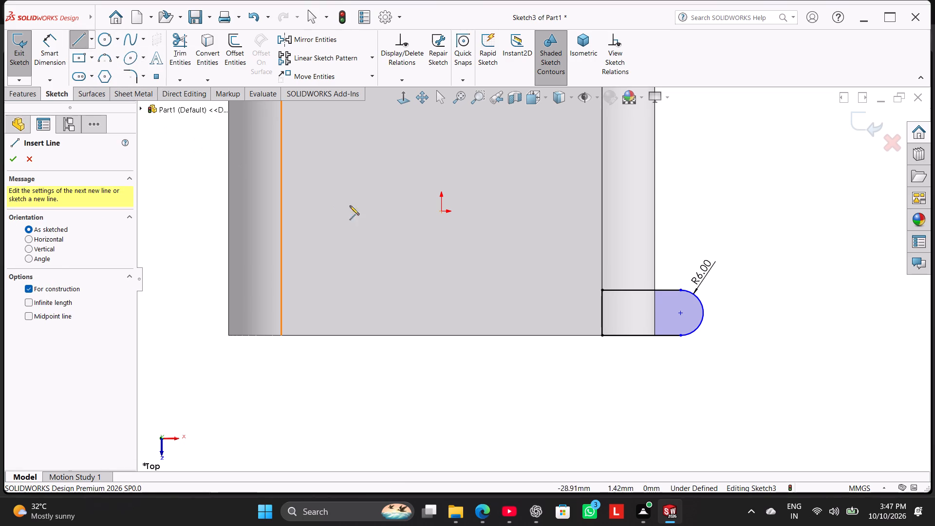
left_click(443, 153)
left_click(441, 210)
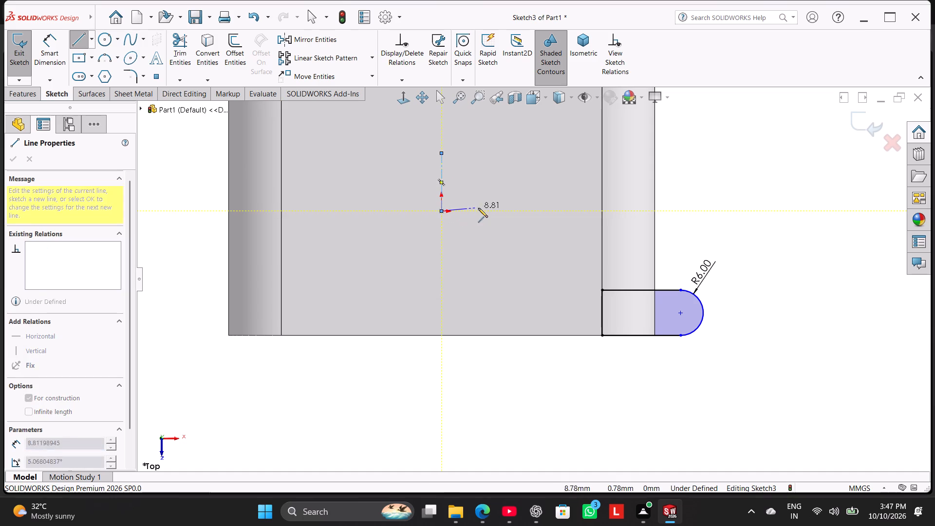
left_click(500, 213)
right_click(508, 162)
left_click(521, 169)
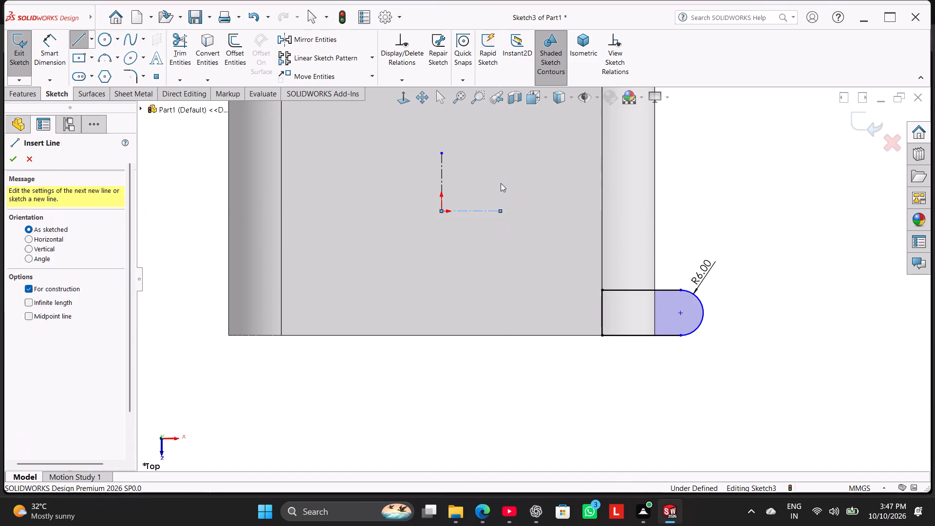
Mirror the front-right lug profile about the vertical centerline.
left_click_drag(744, 373, 729, 363)
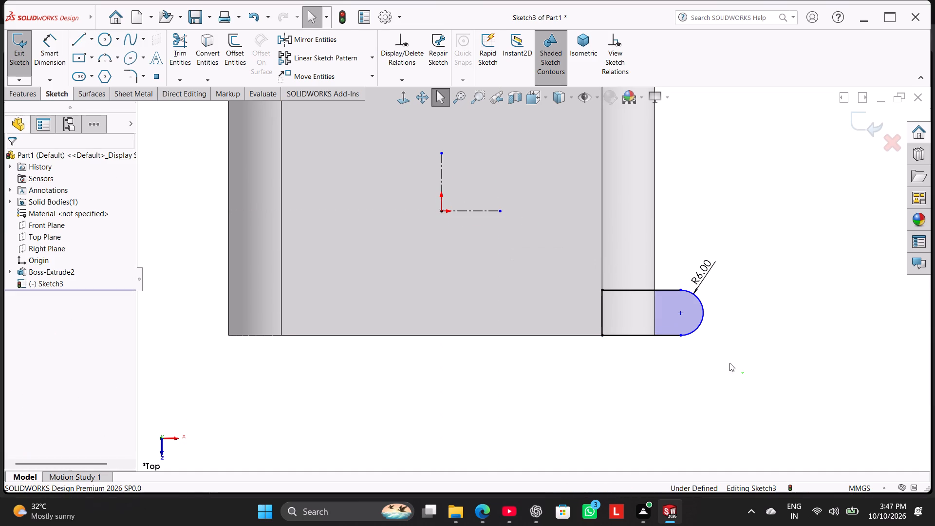
left_click_drag(729, 363, 610, 238)
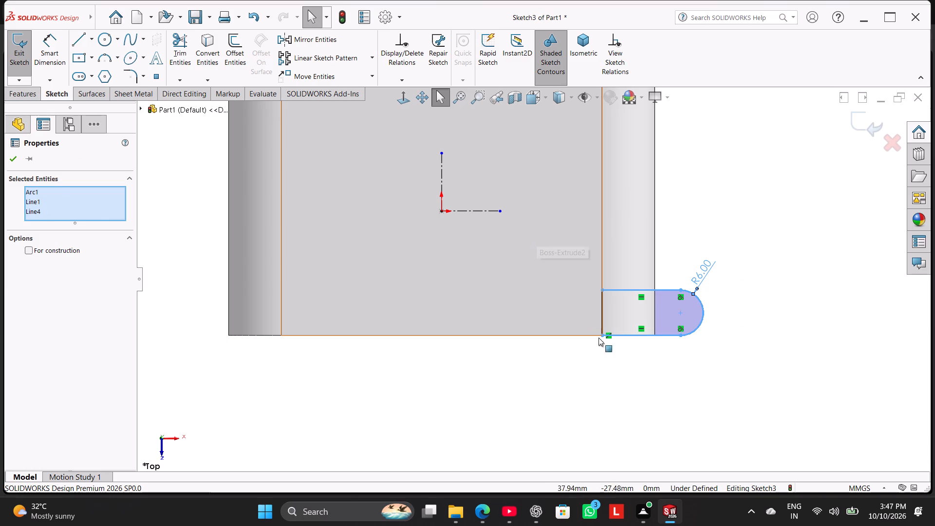
left_click(622, 365)
left_click_drag(776, 371, 539, 262)
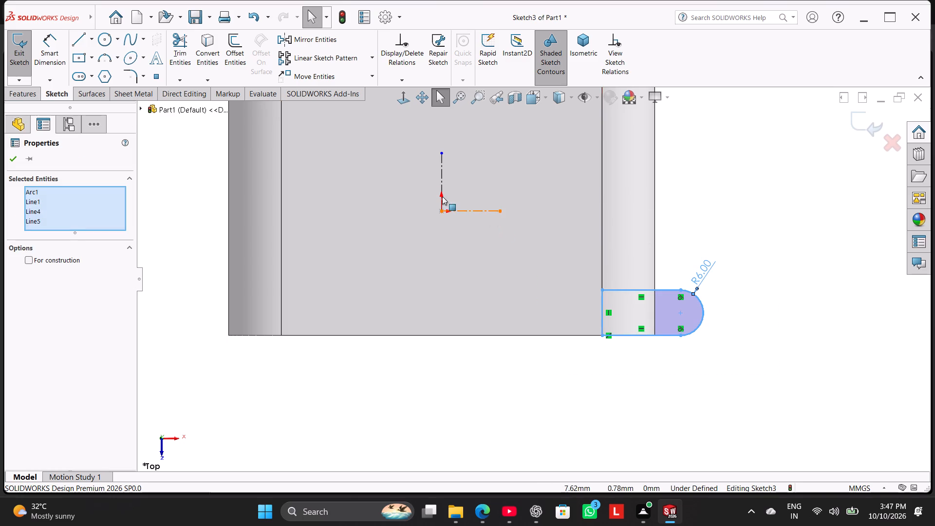
left_click(442, 176, "ctrl")
left_click(325, 37)
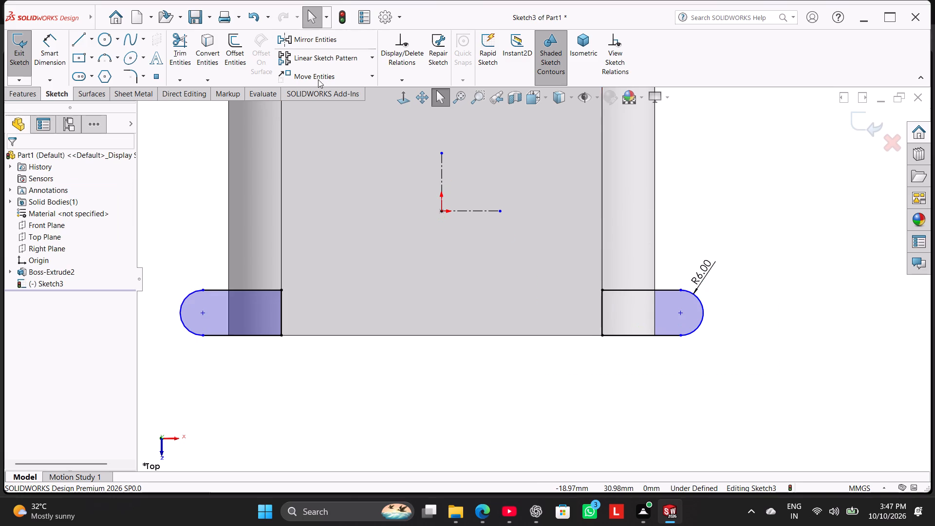
Dimension the distance between the two front lug arc centers as 120 mm.
left_click(51, 48)
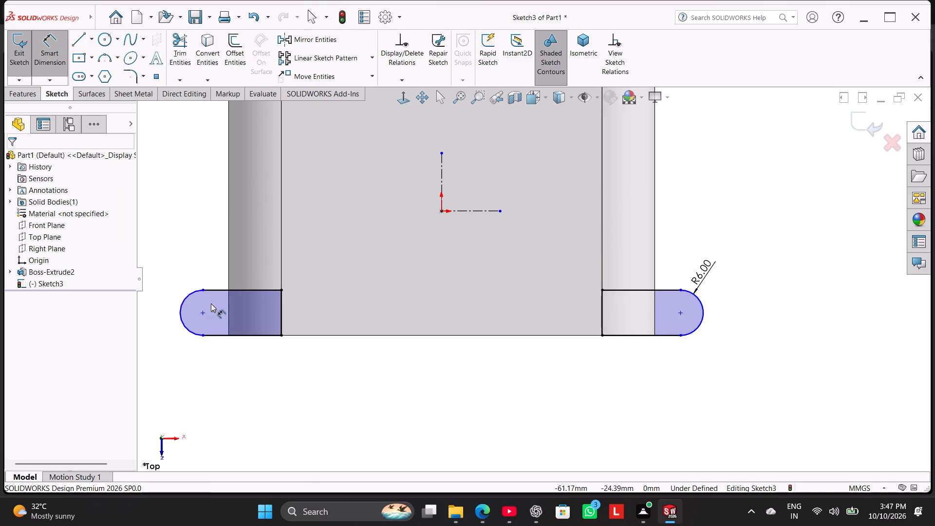
left_click(201, 312)
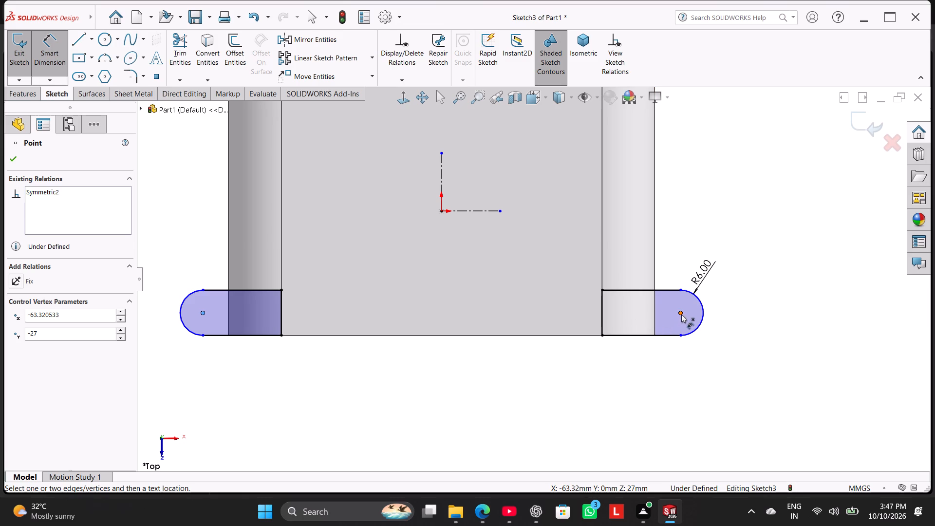
left_click(681, 314)
left_click(479, 386)
type("120")
key("Return")
scroll(453, 305, "up", 2)
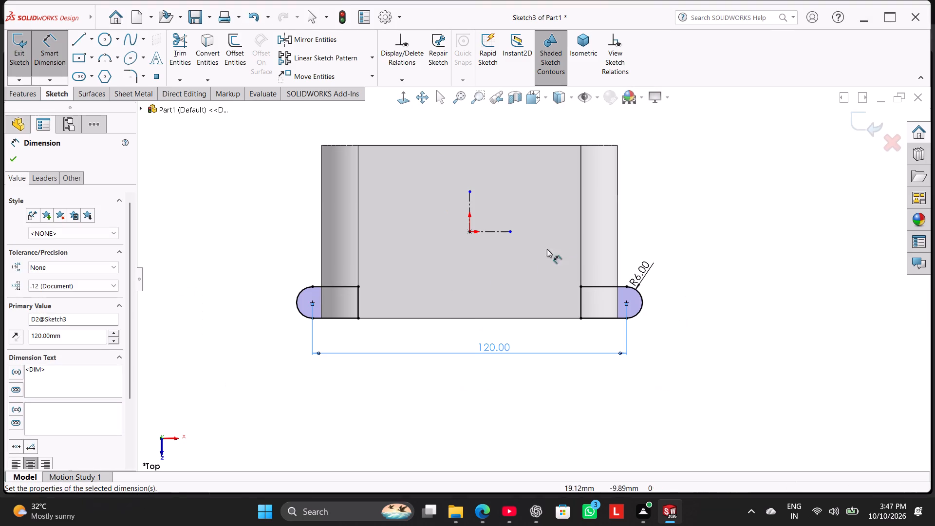
right_click(665, 205)
left_click(696, 233)
Mirror both front lug profiles about the horizontal centerline to the body's rear corners.
left_click_drag(723, 340, 722, 347)
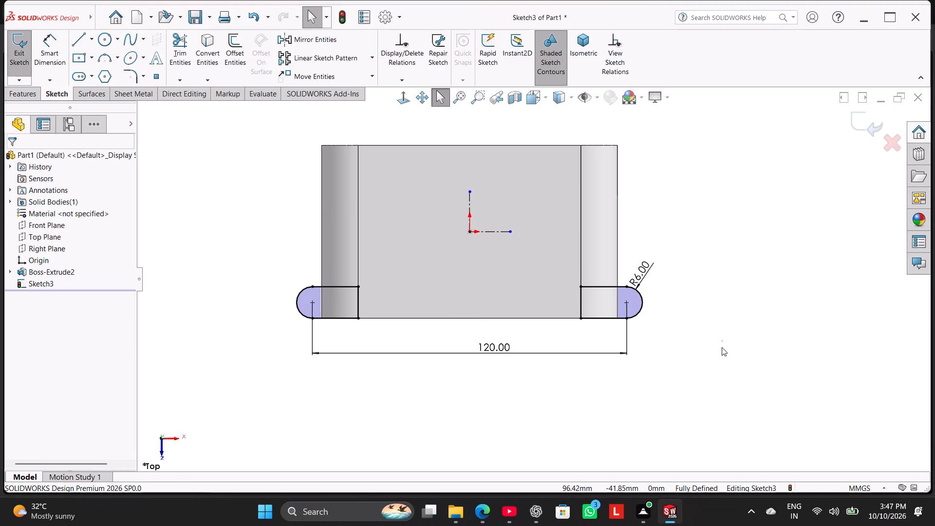
left_click_drag(722, 347, 722, 349)
left_click_drag(729, 360, 270, 265)
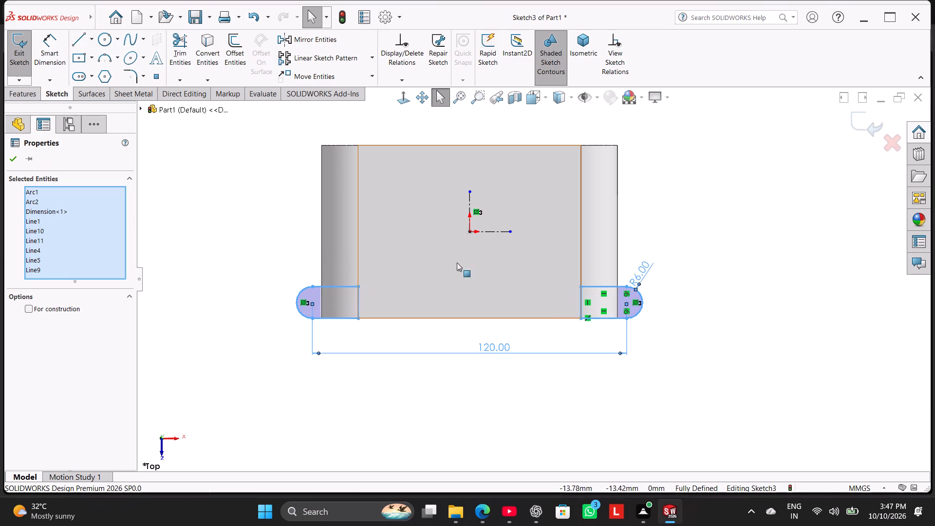
left_click(492, 231, "ctrl")
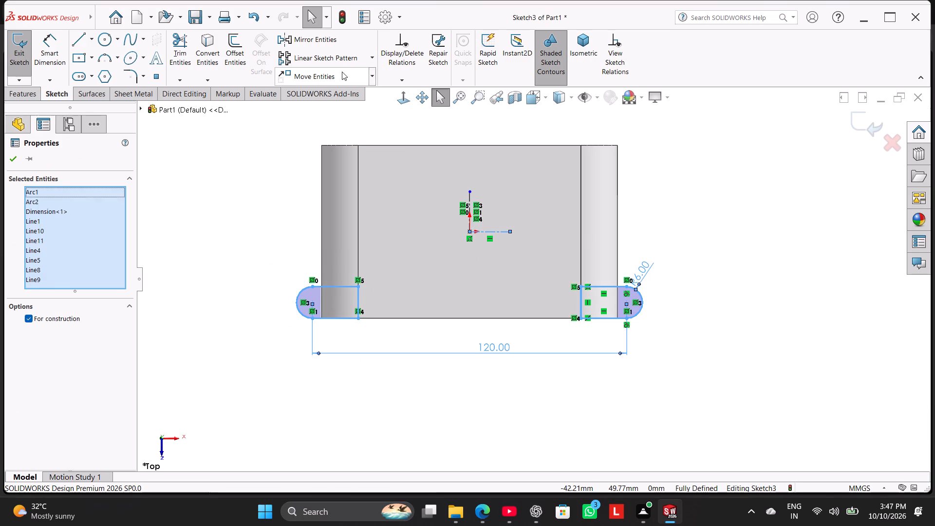
left_click(324, 40)
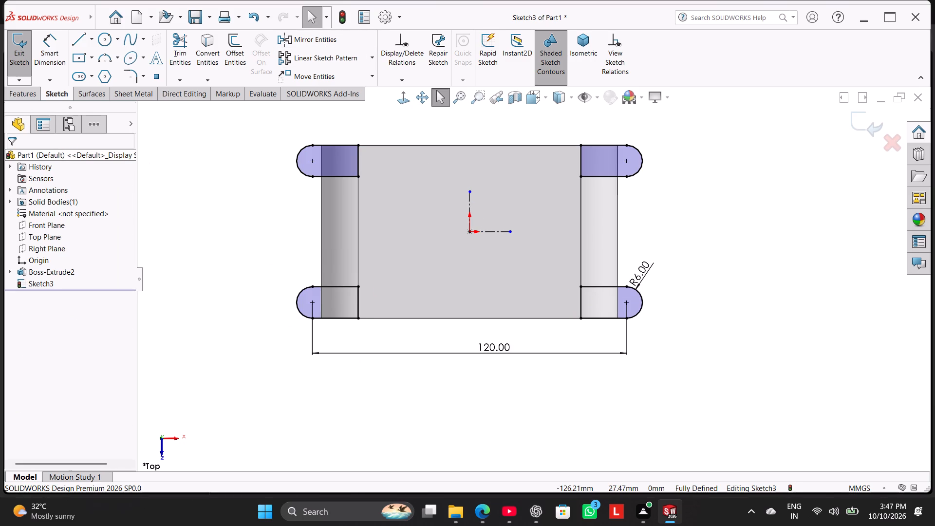
Extrude the four lug profiles 14 mm Mid Plane, merged with the body.
left_click(27, 92)
left_click(20, 61)
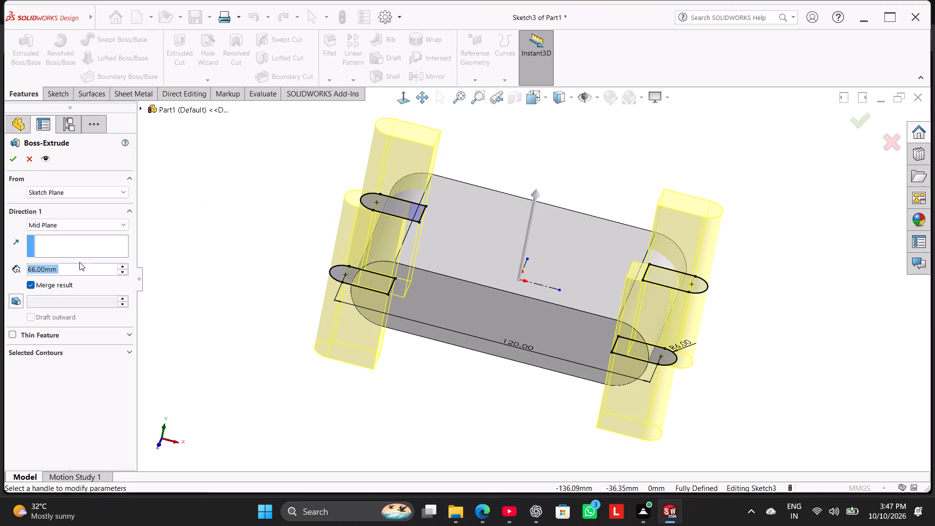
type("14")
key("Return")
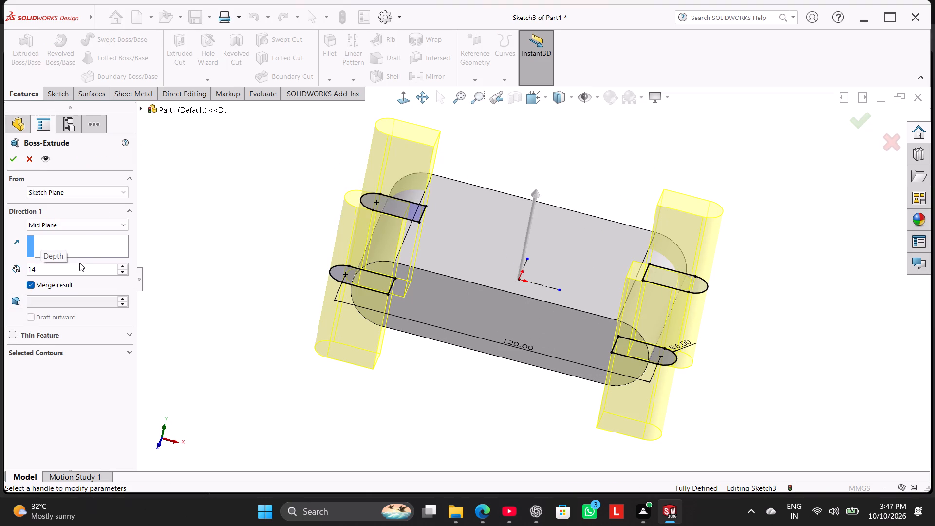
left_click(11, 160)
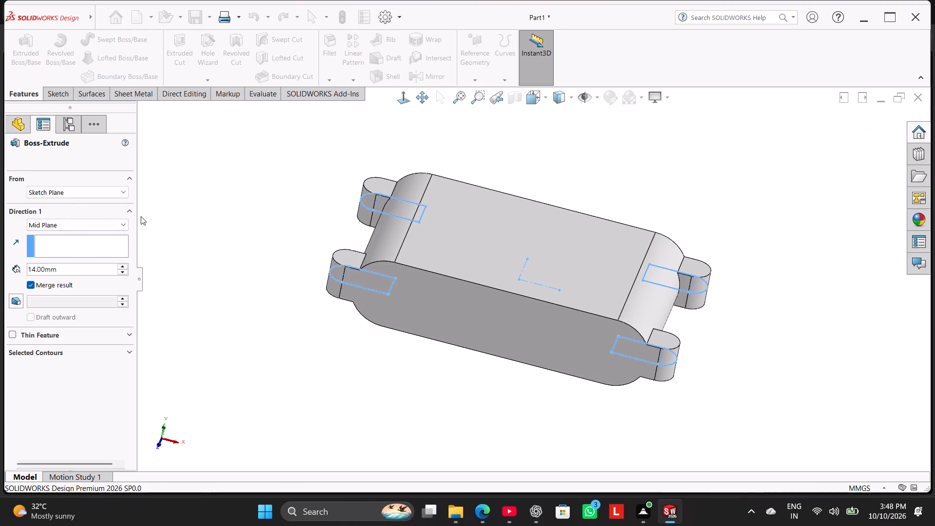
left_click(269, 229)
Start a Hole Wizard feature with the plain Hole type and Drill sizes, and look through its available sizes.
middle_click_drag(275, 231, 294, 239)
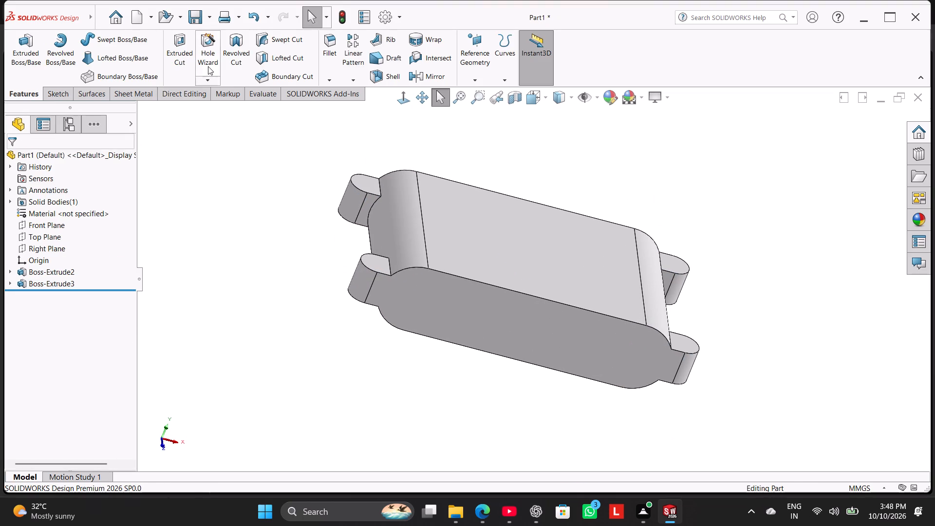
left_click(205, 55)
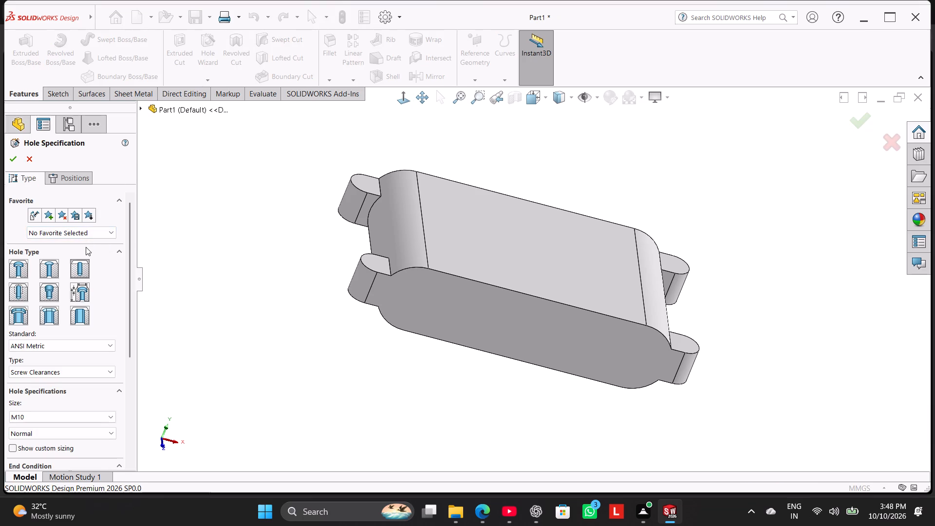
left_click(78, 271)
left_click(82, 271)
left_click(92, 369)
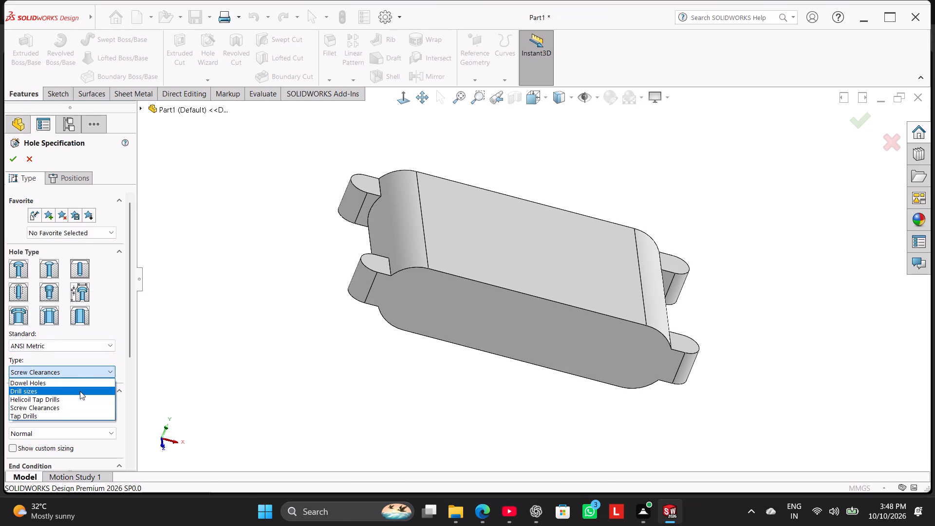
left_click(80, 391)
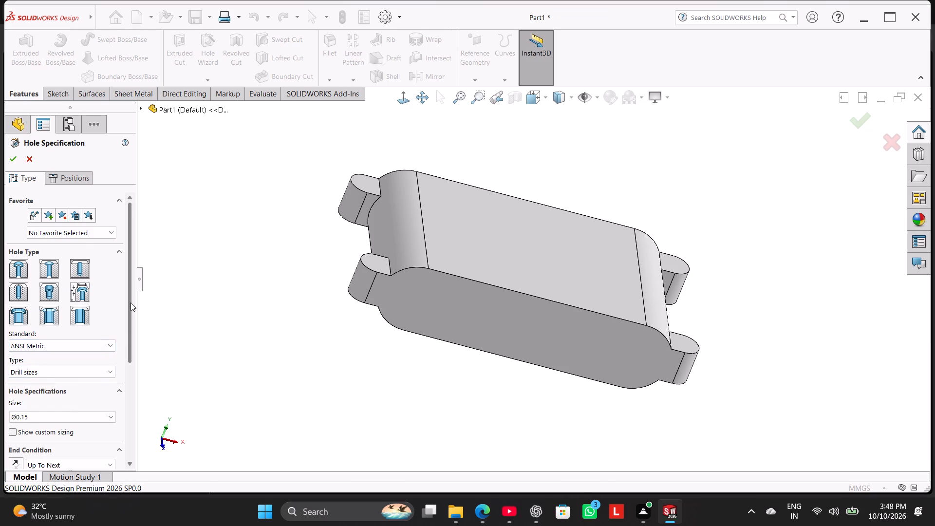
left_click_drag(131, 302, 136, 350)
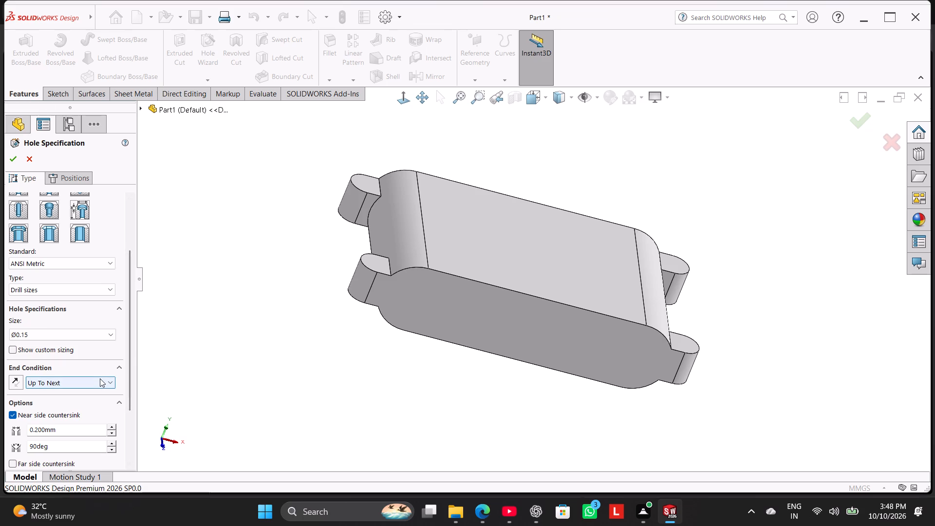
left_click(76, 338)
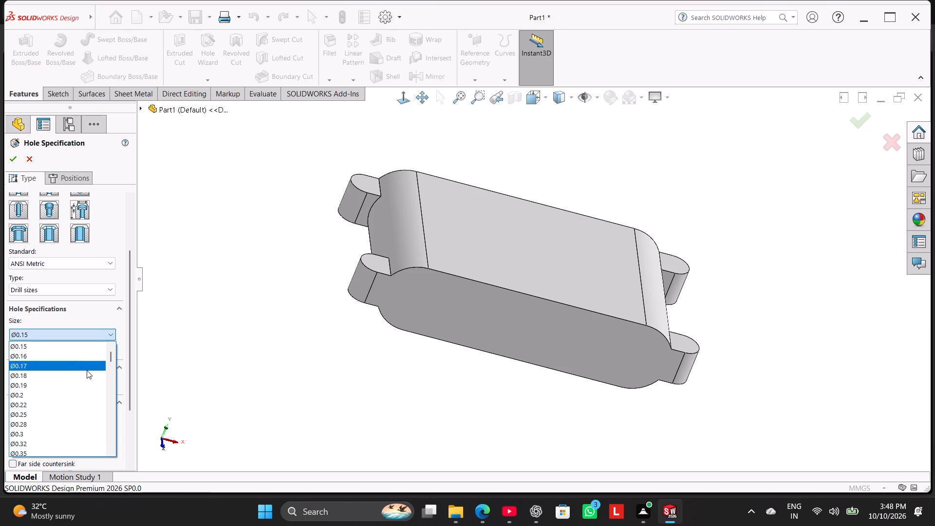
scroll(87, 370, "down", 1)
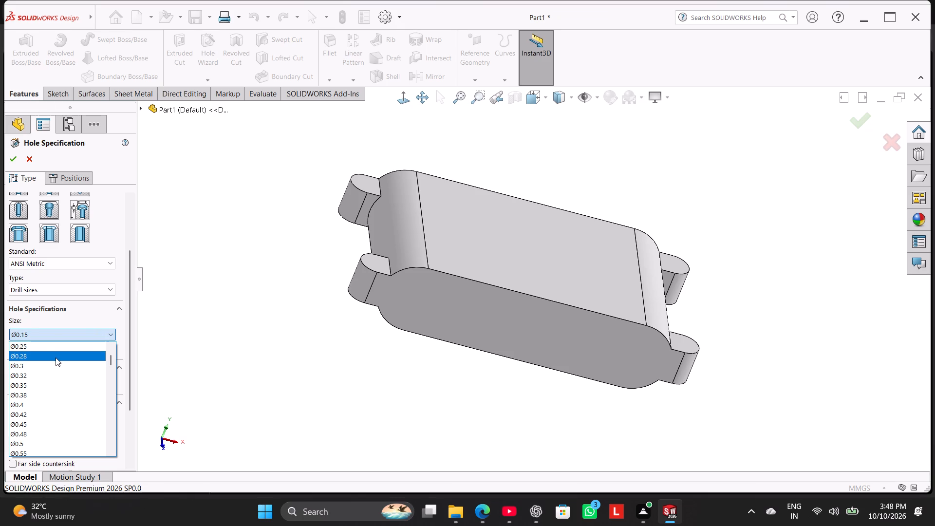
scroll(58, 362, "down", 2)
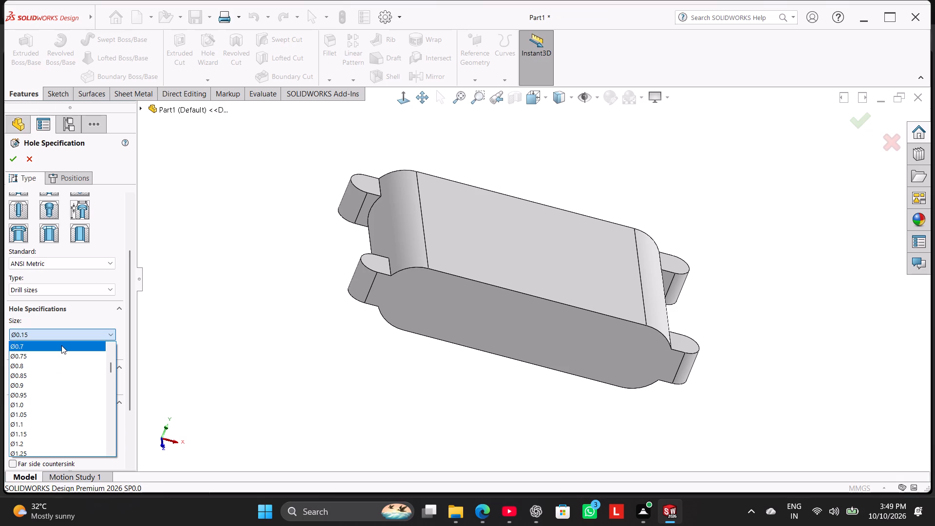
left_click(59, 263)
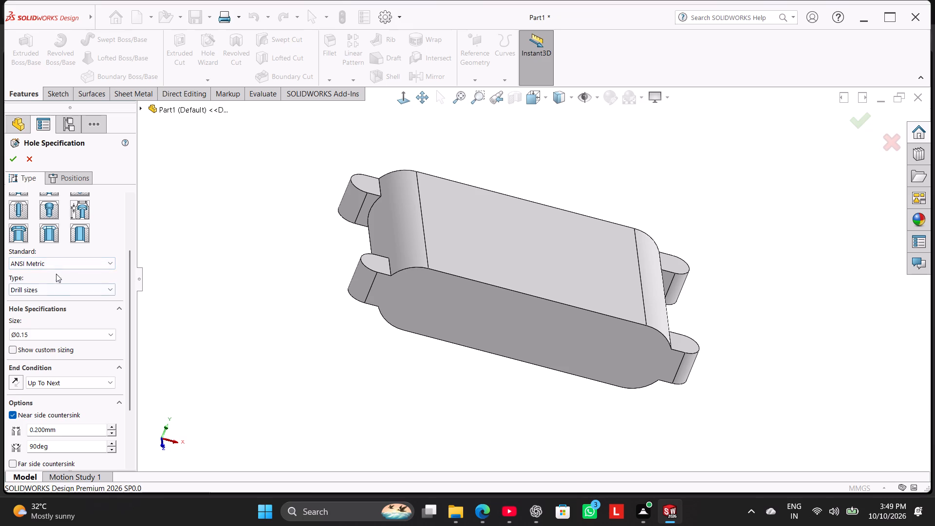
Change the hole standard to DIN and set its type to Drill sizes.
left_click(55, 261)
left_click(43, 296)
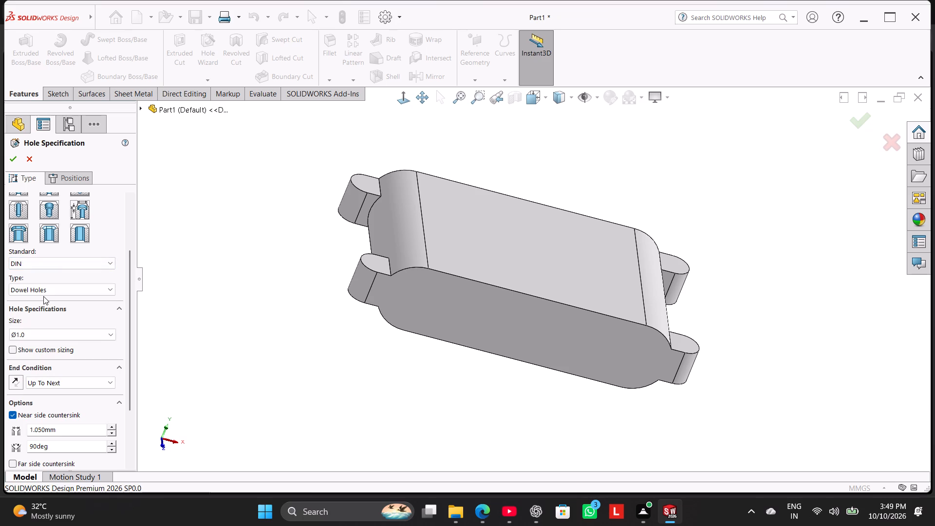
left_click(58, 333)
scroll(55, 388, "down", 2)
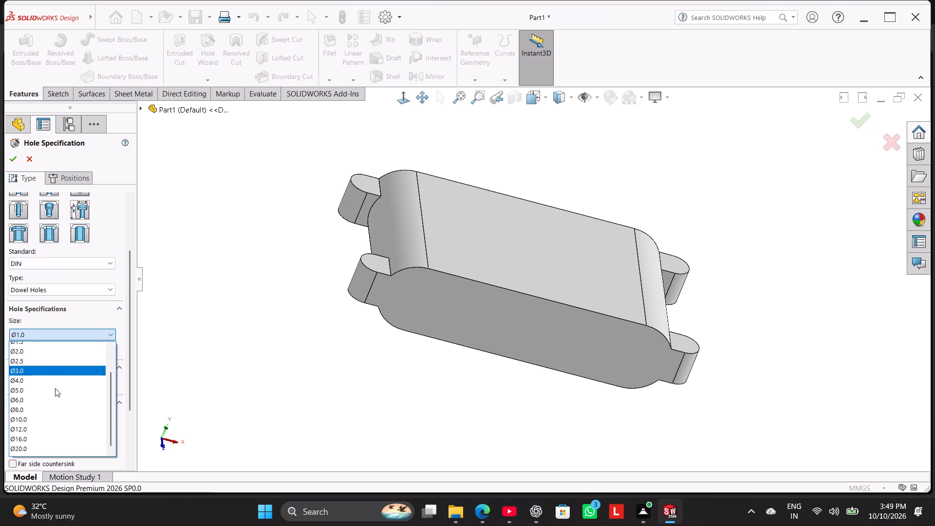
scroll(55, 386, "down", 2)
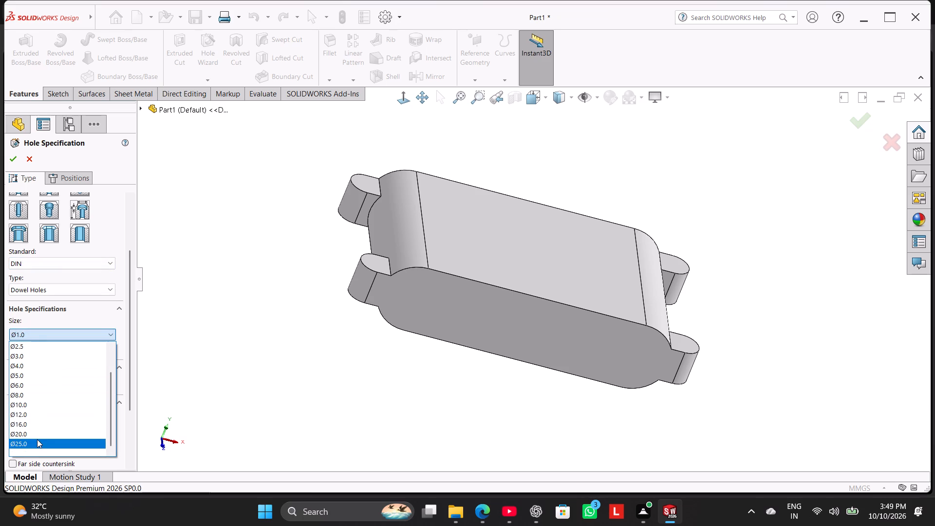
scroll(37, 441, "down", 2)
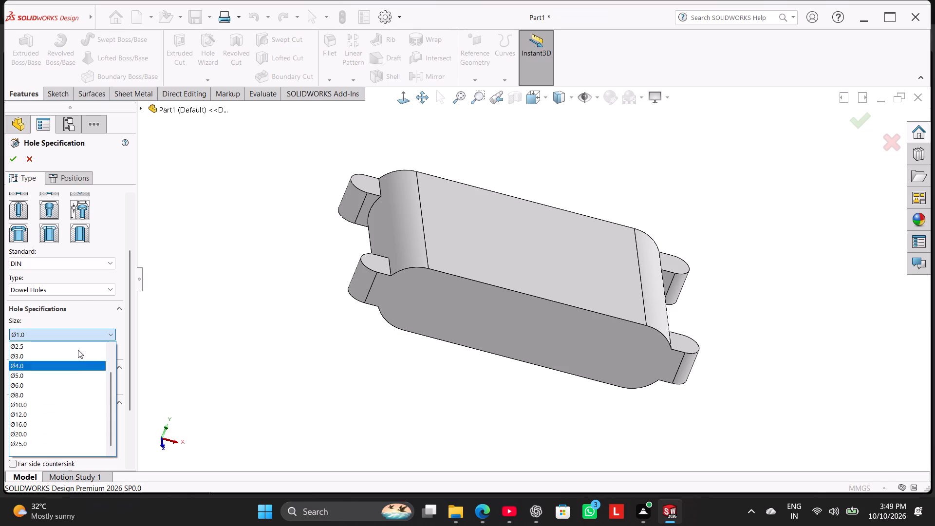
left_click(85, 288)
left_click(70, 285)
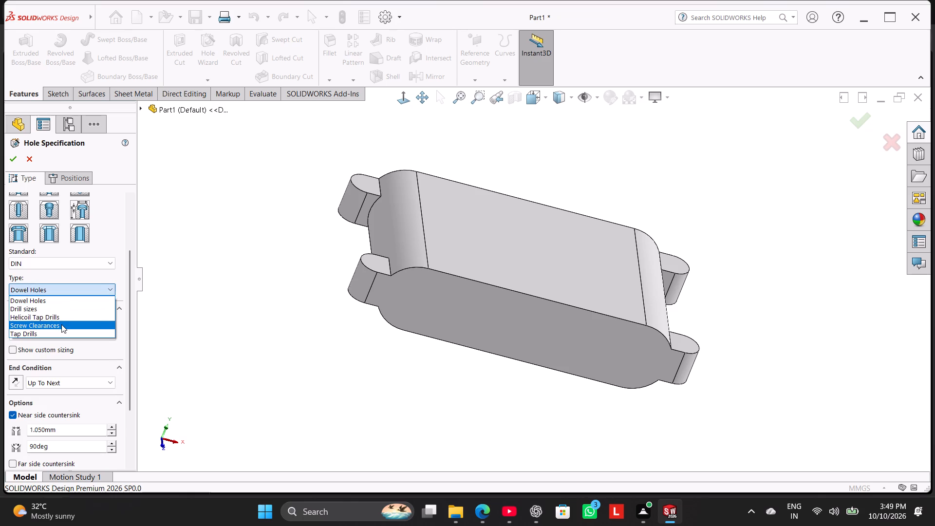
left_click(58, 306)
Set the drill hole size to Ø24.0 in the hole specification.
left_click(61, 338)
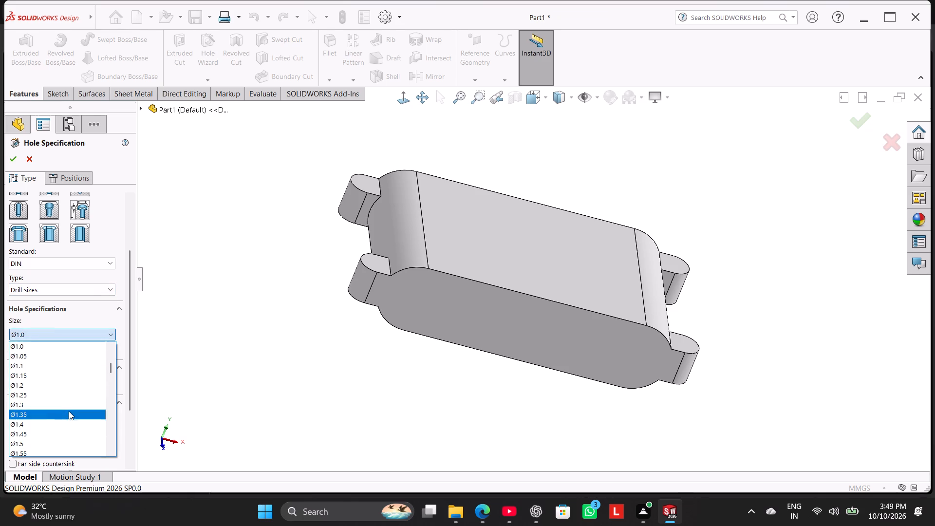
scroll(69, 420, "down", 6)
scroll(69, 420, "up", 1)
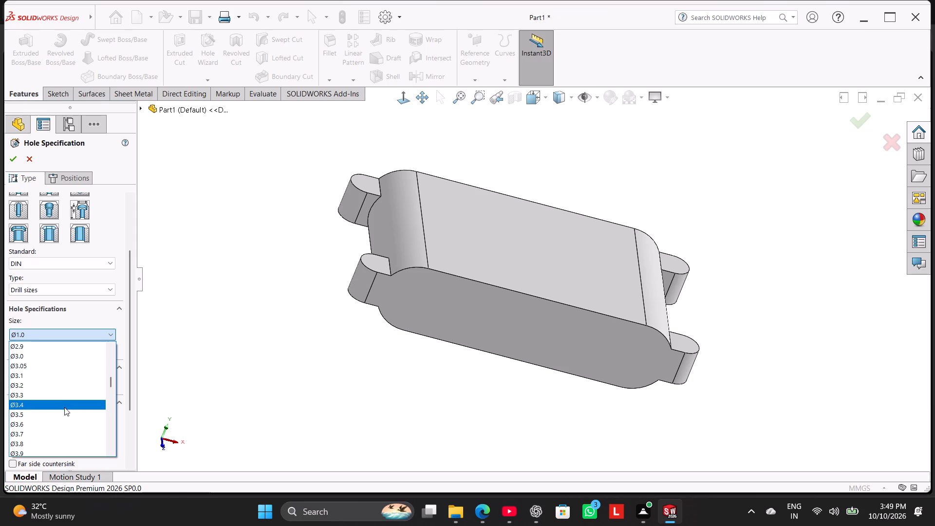
scroll(64, 404, "down", 4)
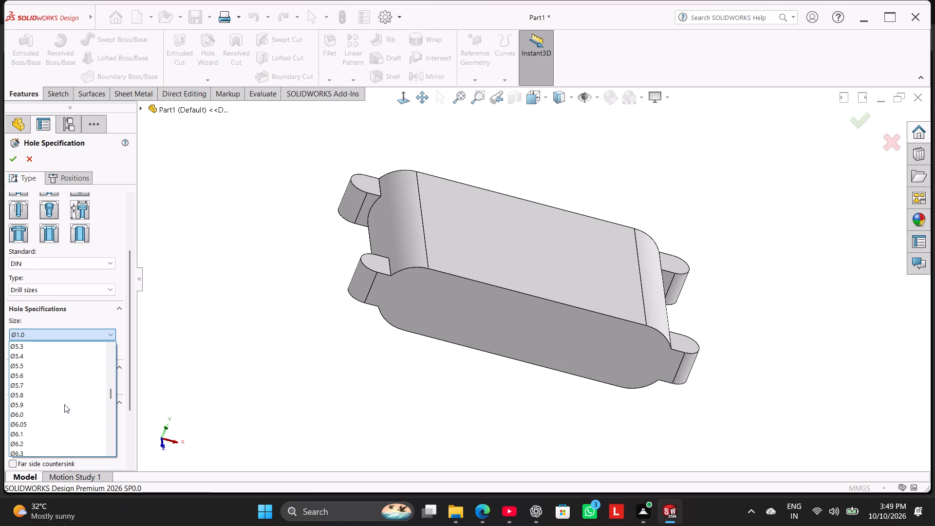
scroll(64, 404, "down", 4)
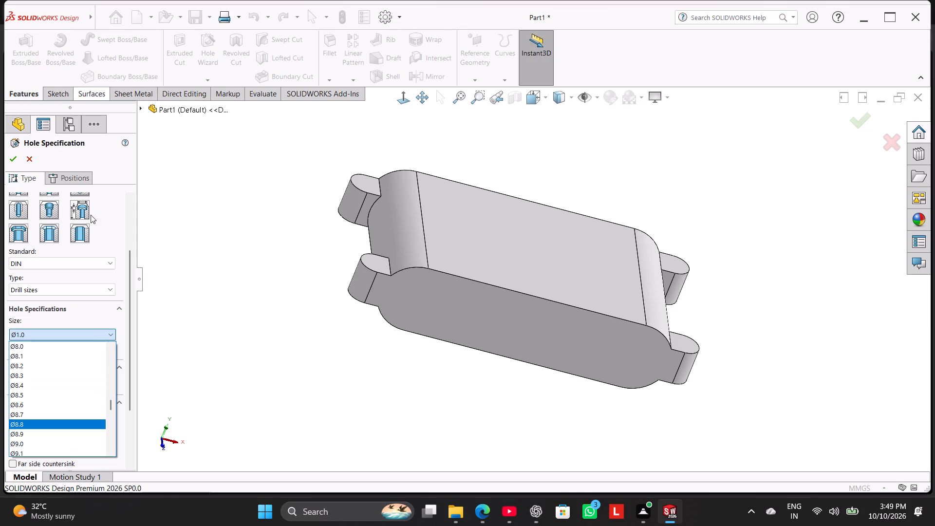
scroll(49, 374, "down", 9)
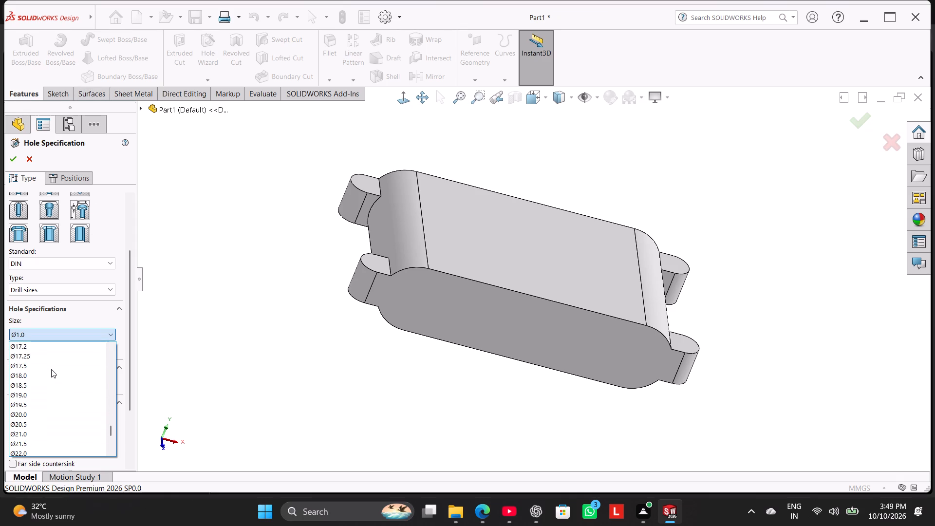
scroll(51, 369, "down", 12)
scroll(51, 369, "up", 1)
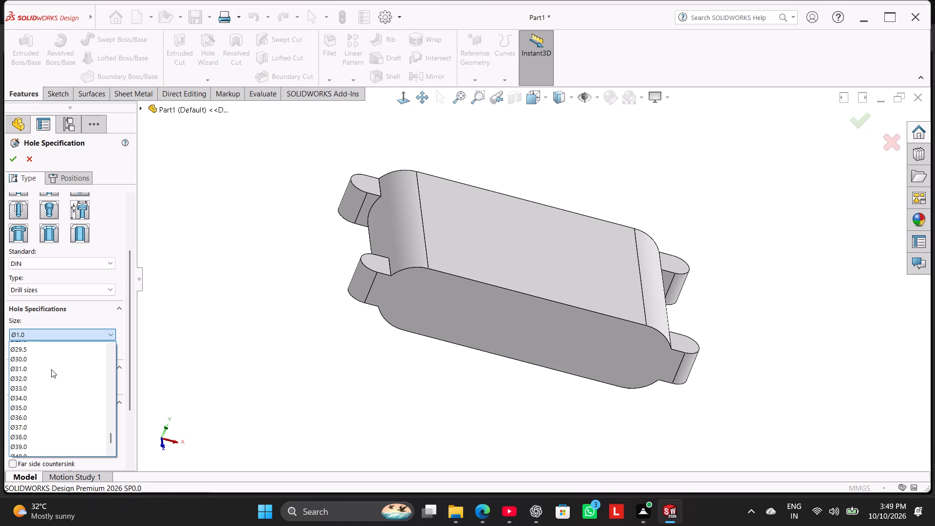
scroll(51, 369, "up", 2)
left_click(37, 382)
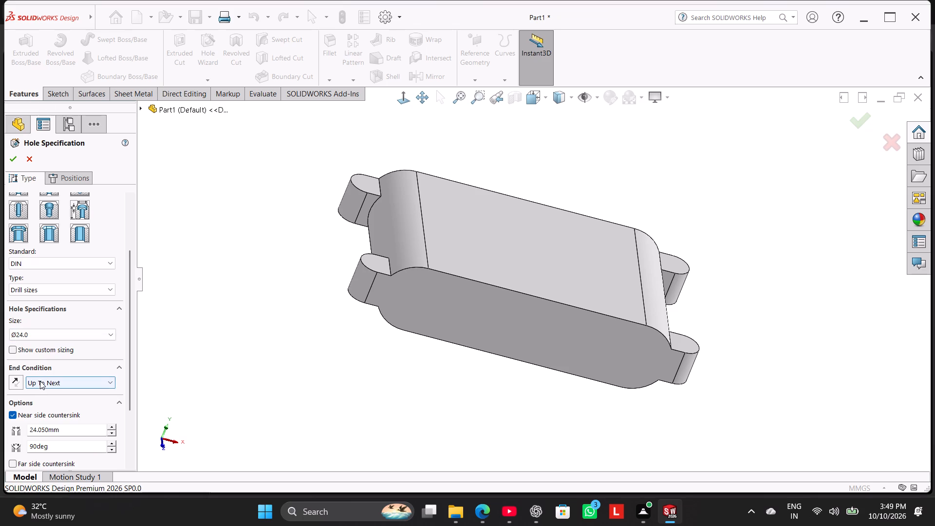
Give the hole diameter a Fit with tolerance callout, using a Clearance fit and hole fit H9.
left_click_drag(127, 363, 127, 365)
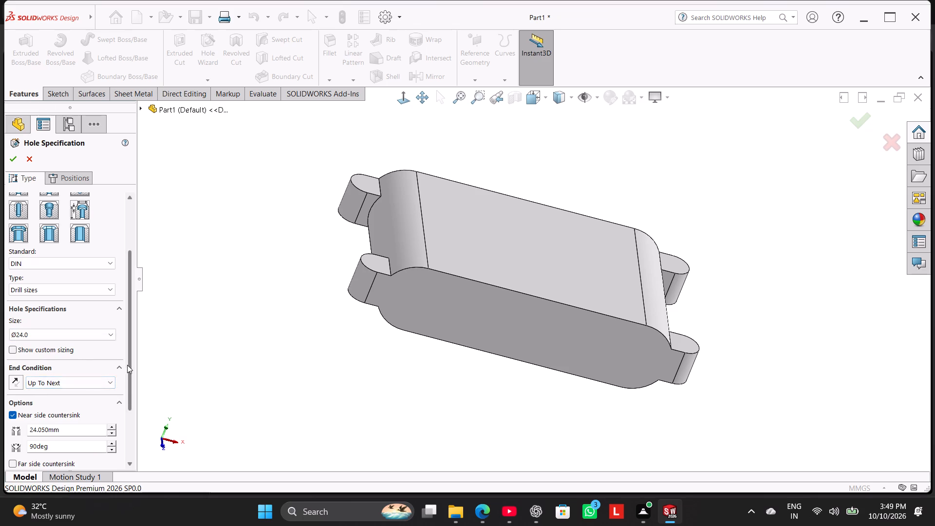
left_click_drag(127, 365, 122, 433)
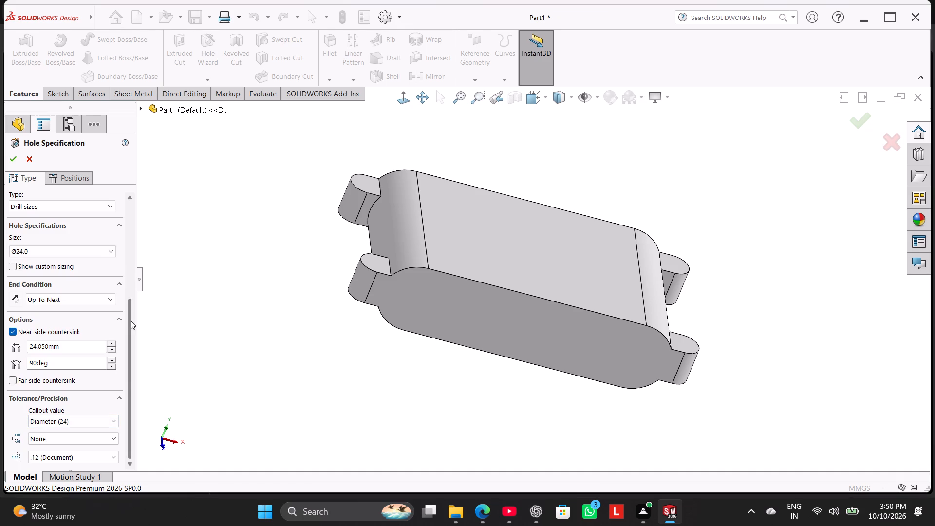
left_click_drag(131, 320, 123, 394)
left_click(46, 439)
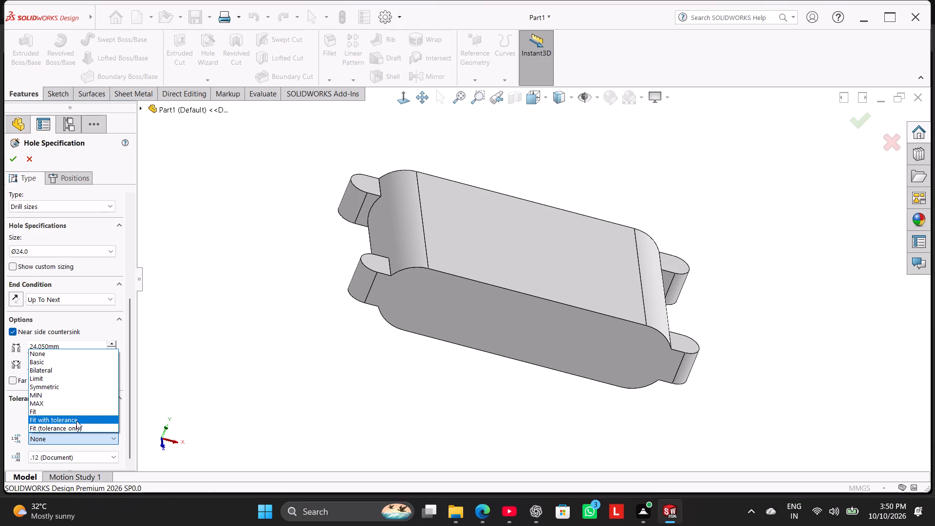
left_click(76, 421)
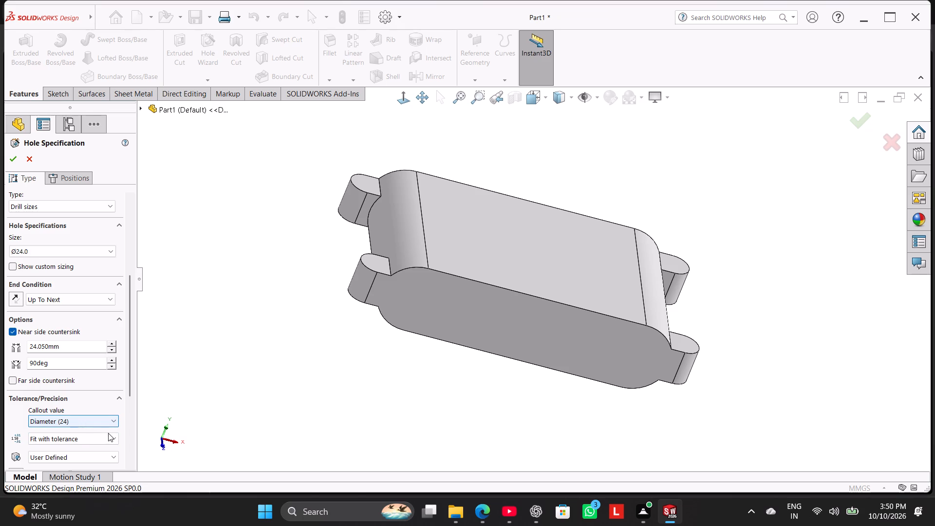
left_click_drag(131, 366, 130, 378)
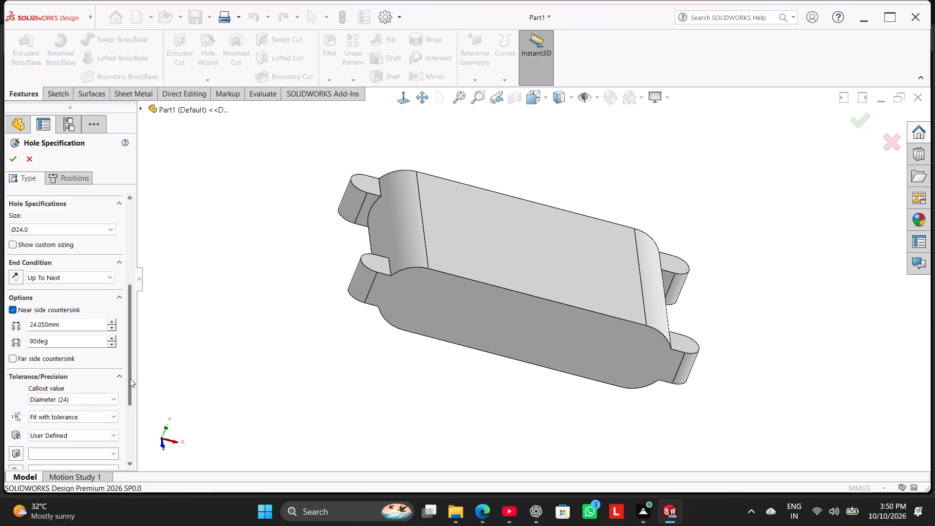
left_click_drag(130, 378, 139, 432)
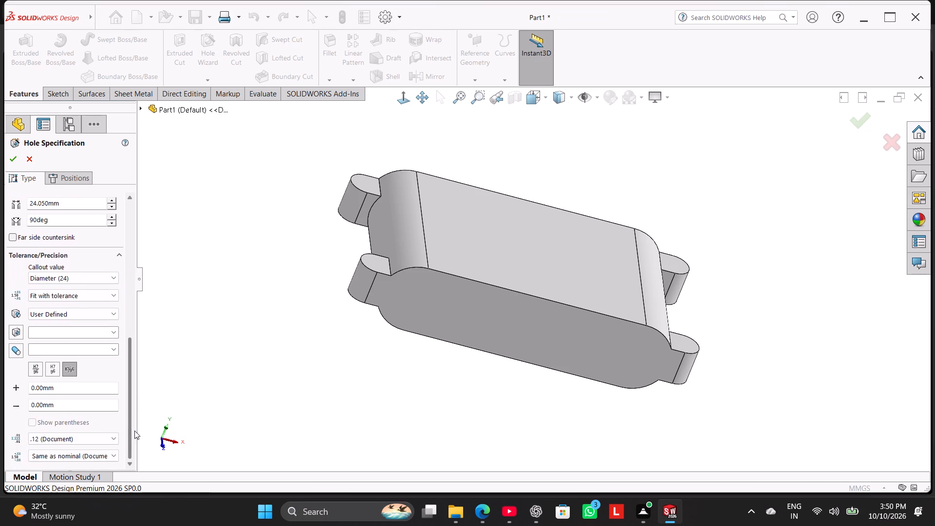
left_click(97, 315)
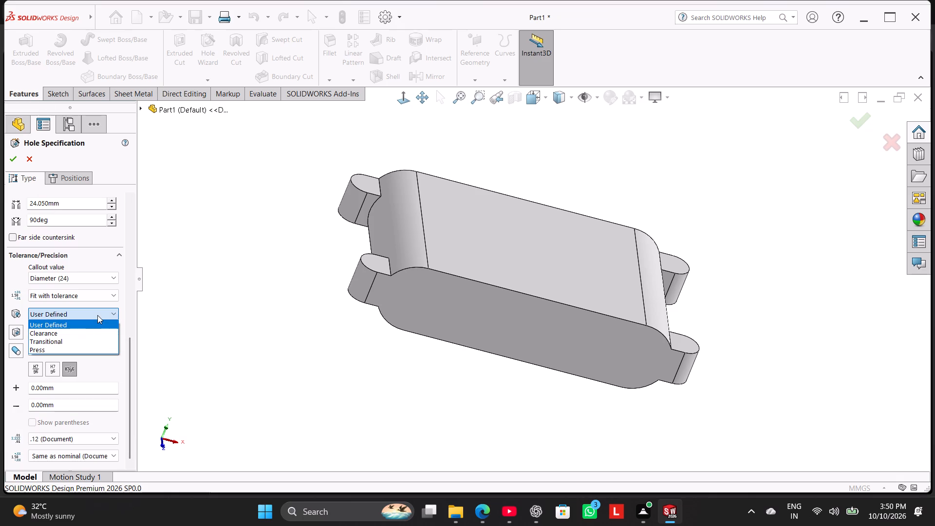
left_click(97, 315)
left_click(97, 315)
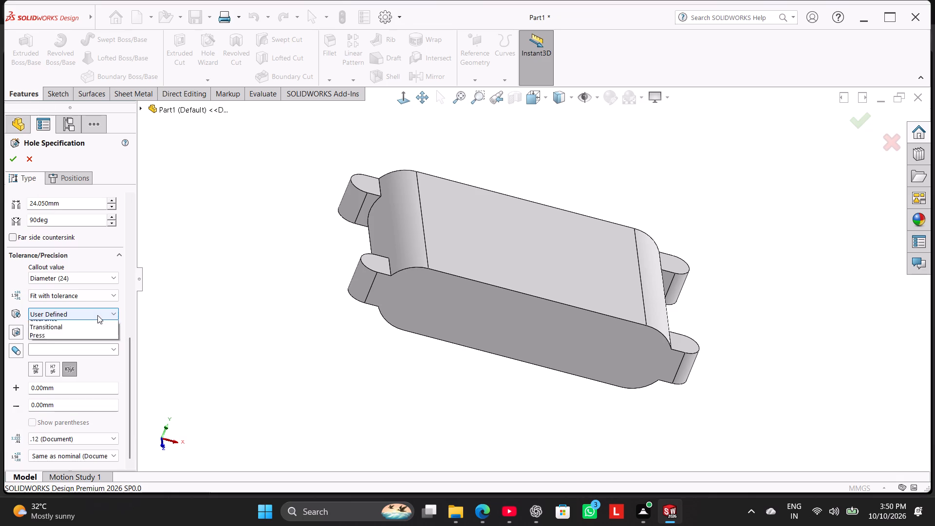
left_click(93, 336)
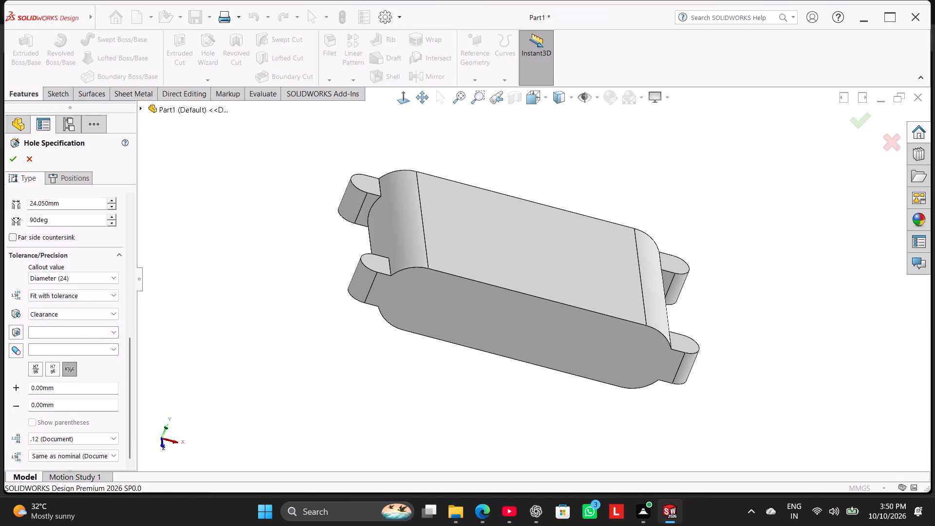
left_click(112, 330)
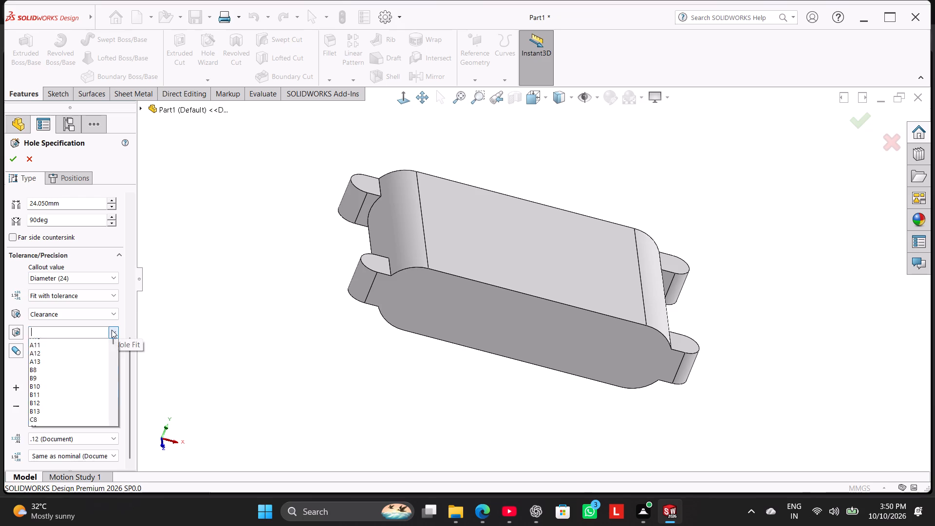
left_click(82, 336)
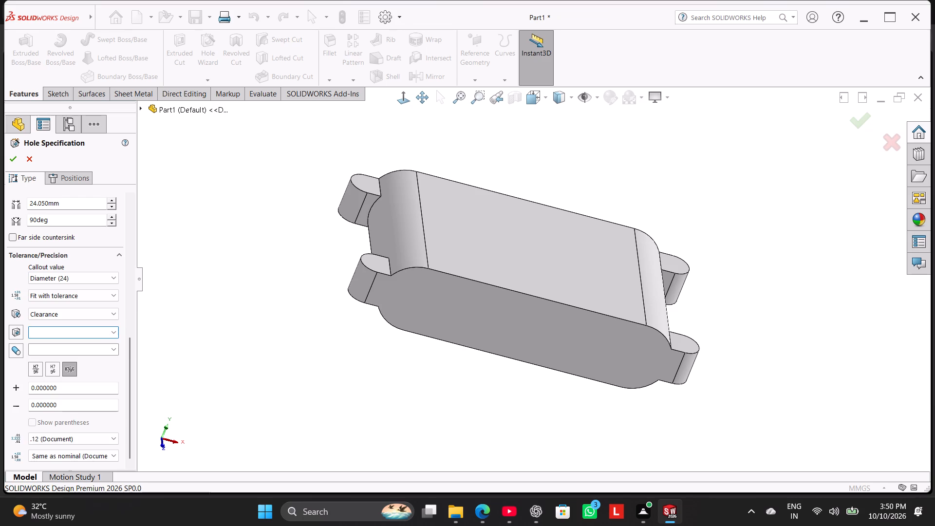
key("shift+h")
key("9")
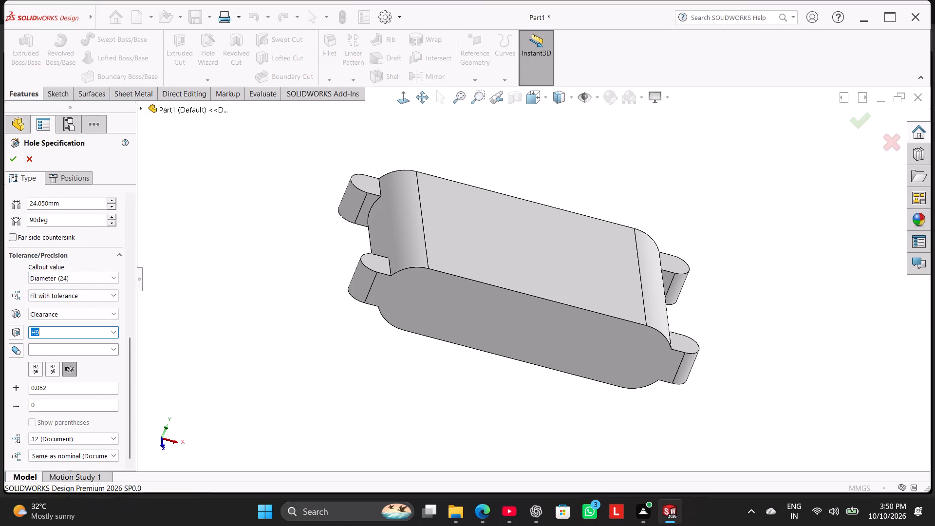
Place two holes on the body's slot-shaped front face, at the arc centers of both rounded ends, and finish the feature.
left_click(75, 180)
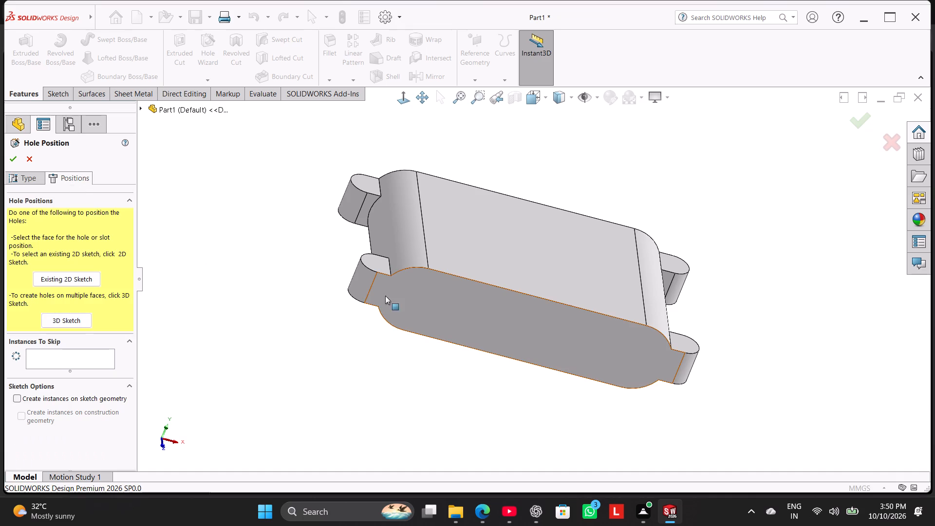
left_click(418, 302)
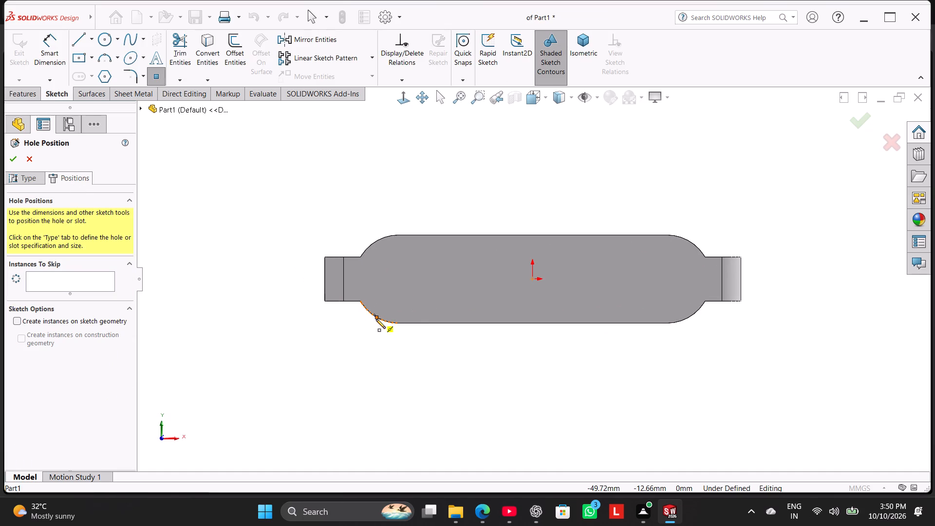
left_click(398, 277)
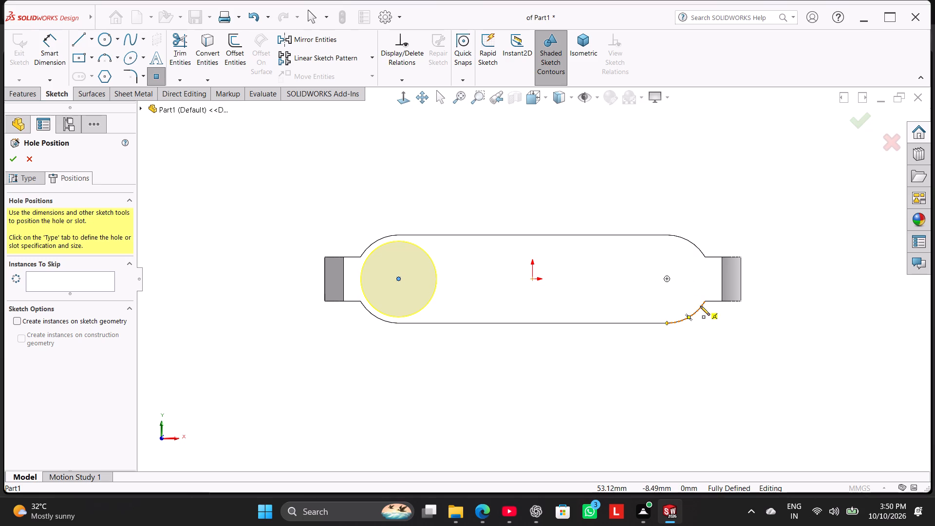
left_click(667, 279)
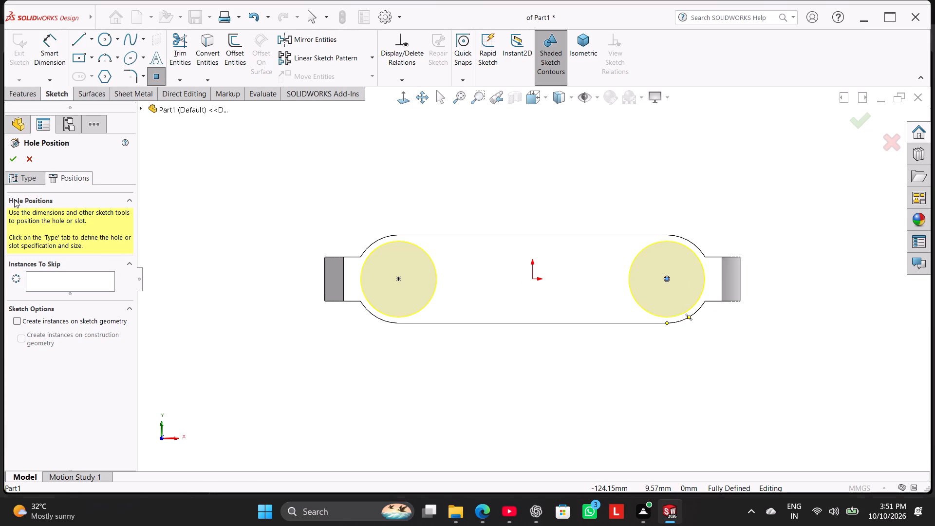
left_click(9, 160)
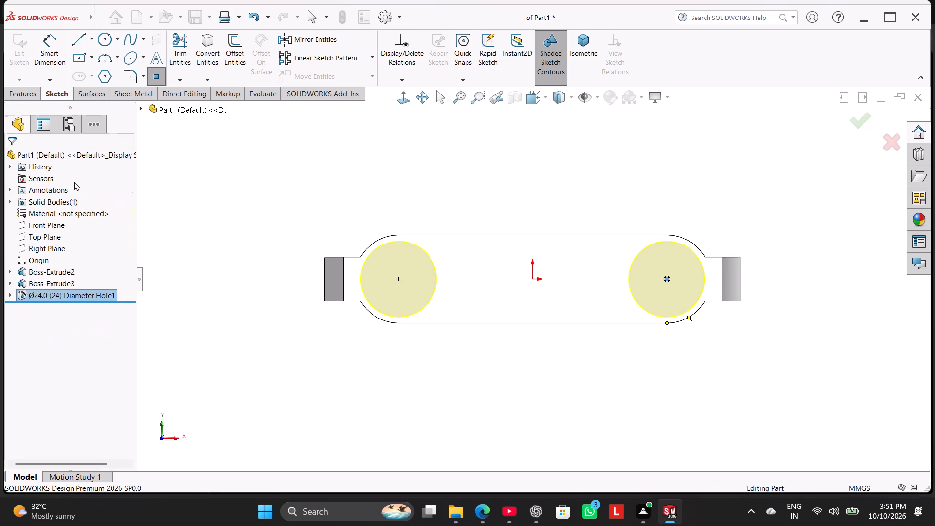
Inspect the two new holes from several angles, checking the edge and the dimensions of the hole at one rounded end.
middle_click_drag(232, 253, 239, 304)
left_click(233, 292)
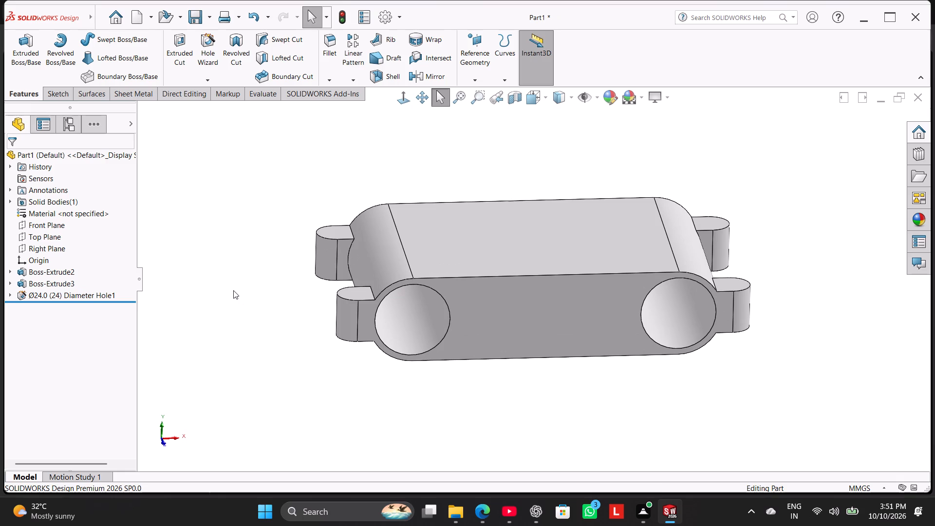
left_click(383, 300)
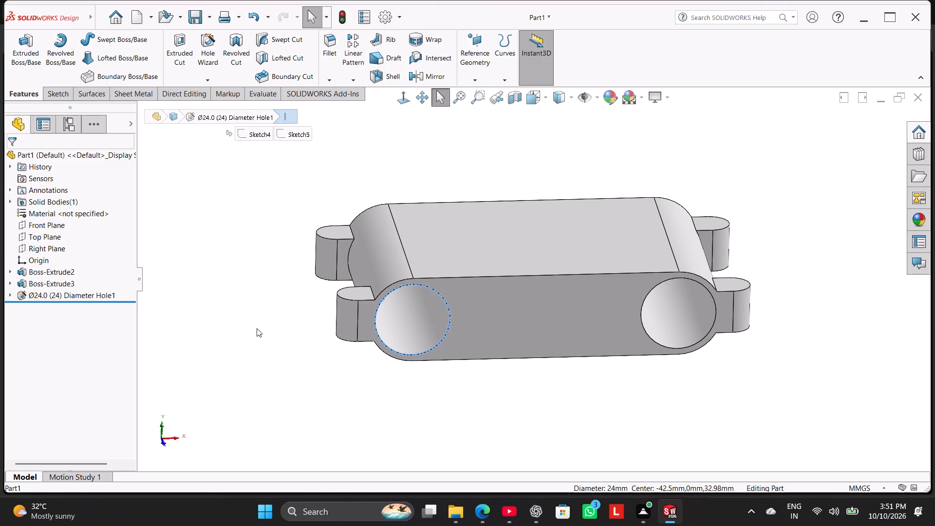
left_click(192, 378)
middle_click_drag(209, 374, 196, 369)
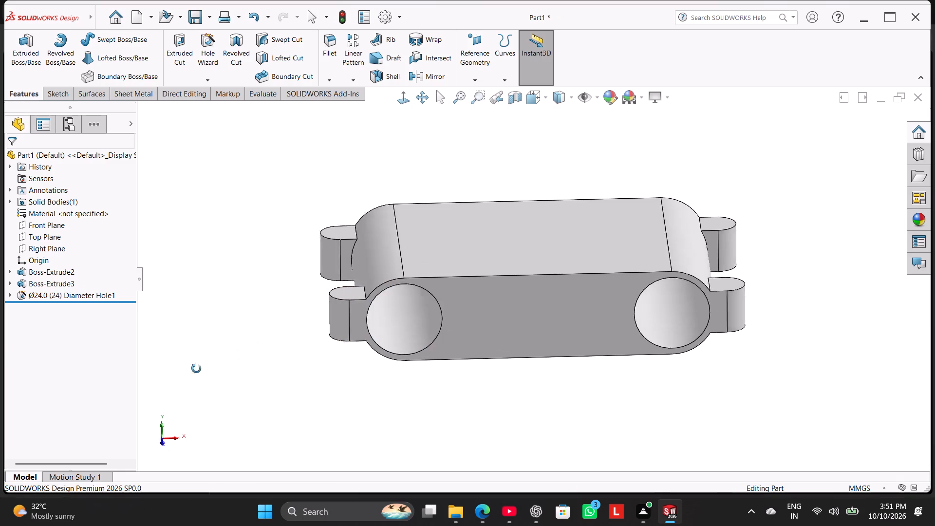
middle_click_drag(196, 369, 172, 351)
left_click(378, 309)
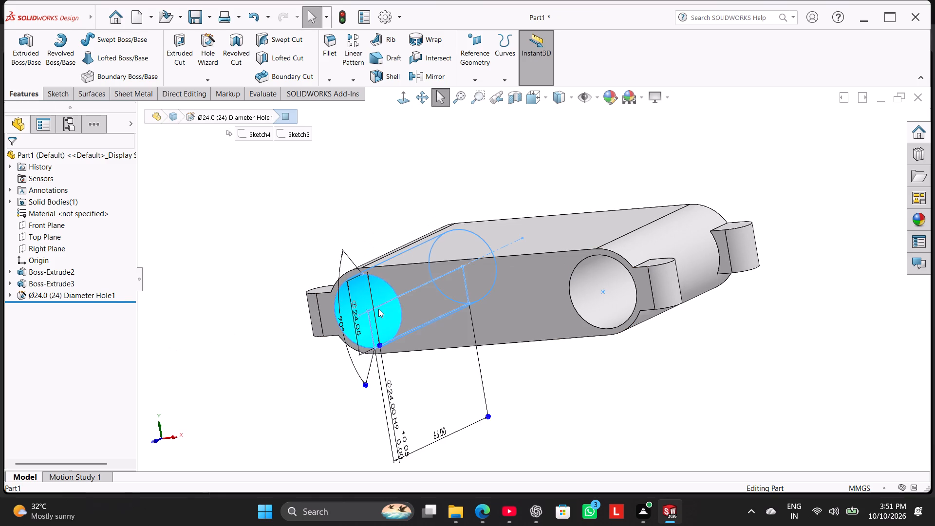
scroll(428, 365, "down", 2)
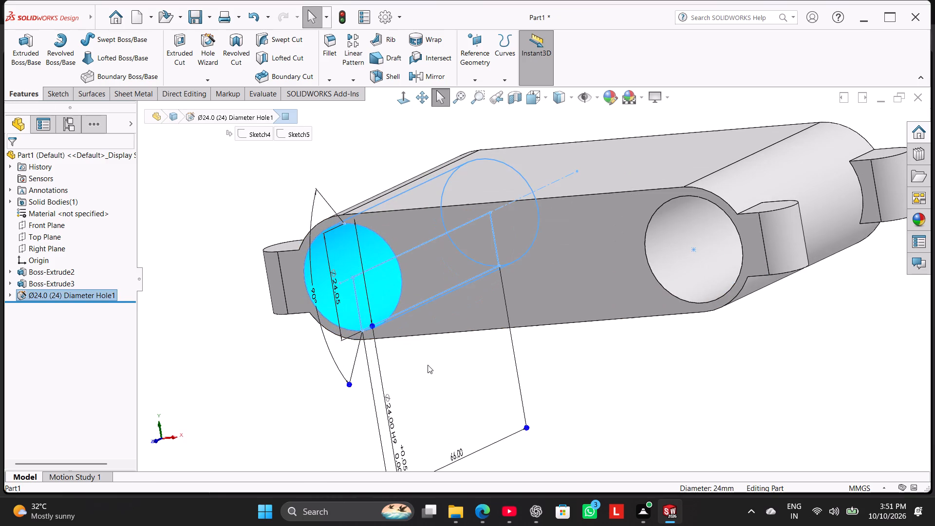
scroll(428, 365, "up", 2)
left_click(297, 355)
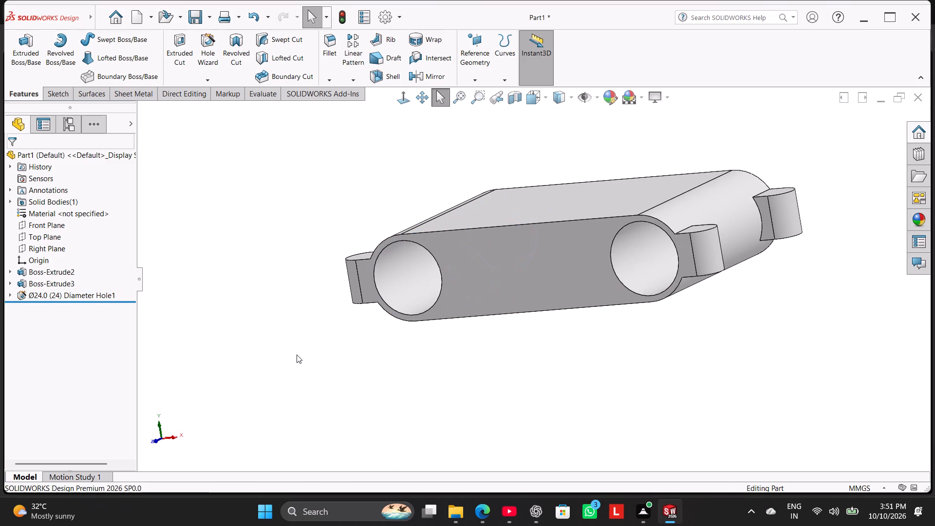
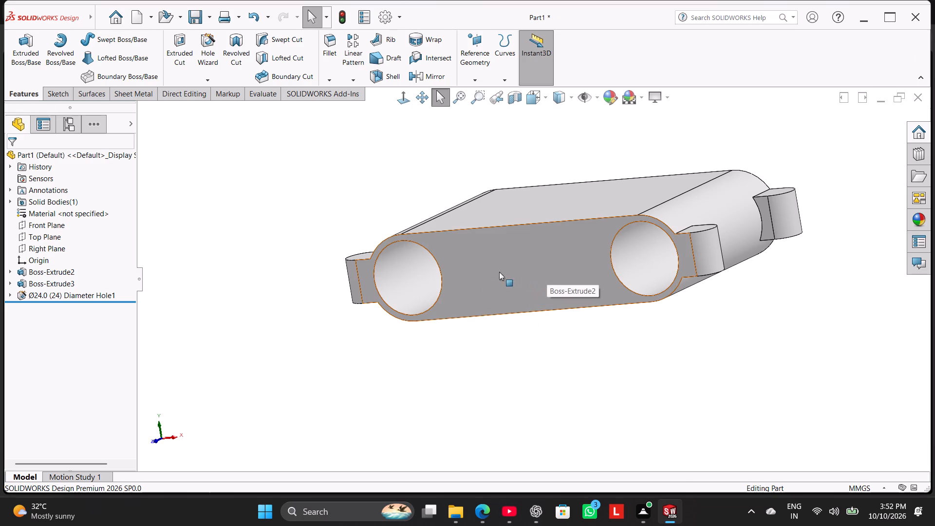
Inspect the part's two through holes, corner lugs and underside from several angles, magnifying the hole at one rounded end.
middle_click_drag(472, 198, 492, 262)
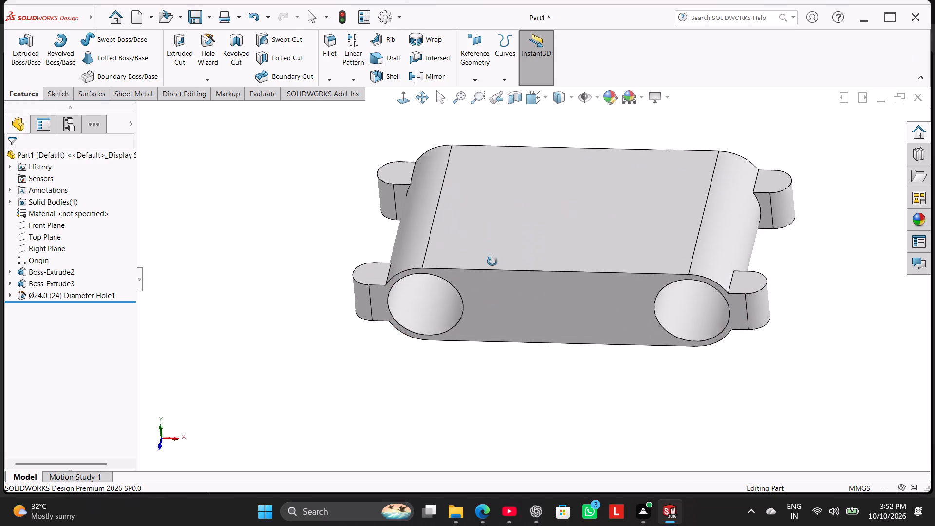
middle_click_drag(492, 262, 495, 314)
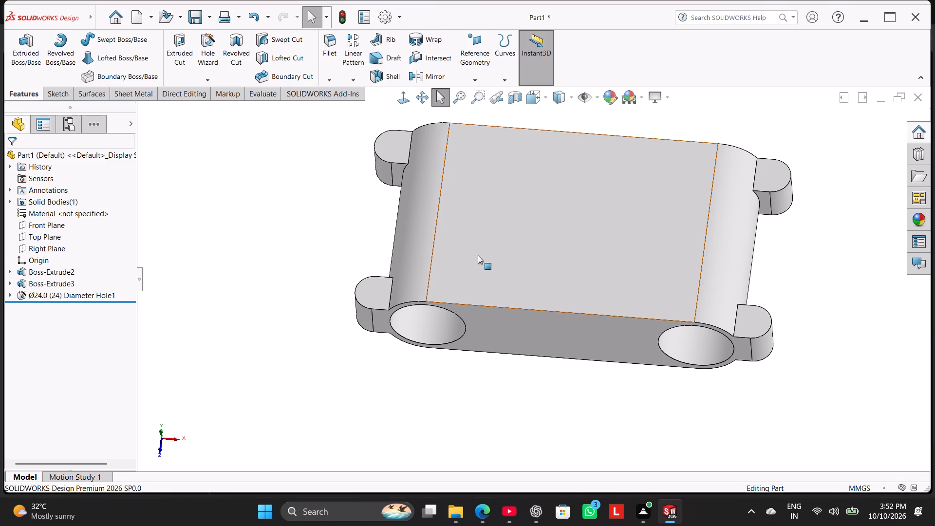
key("f")
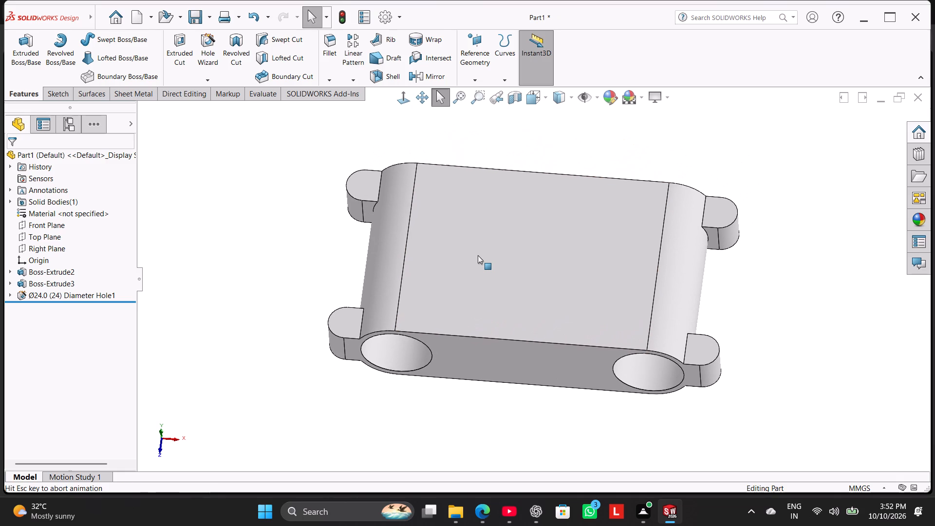
type("dfg")
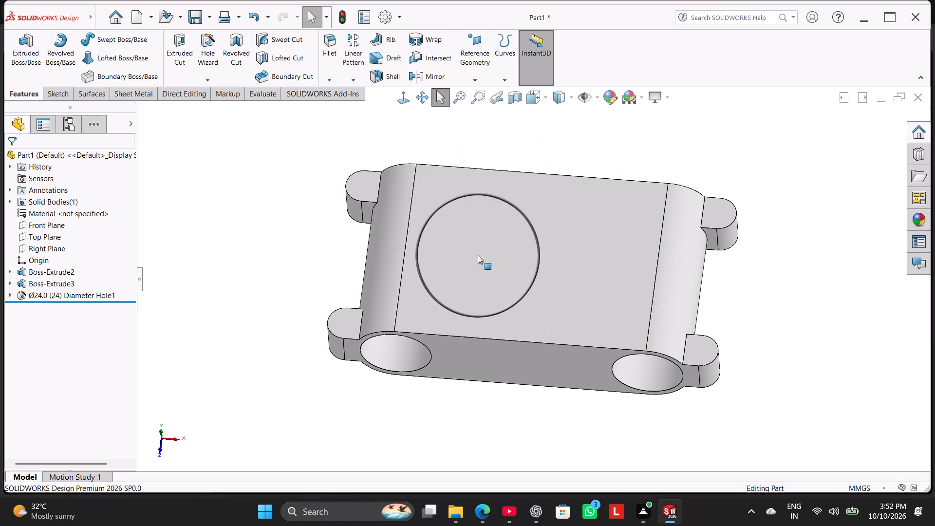
key("g")
key("g")
type("gg")
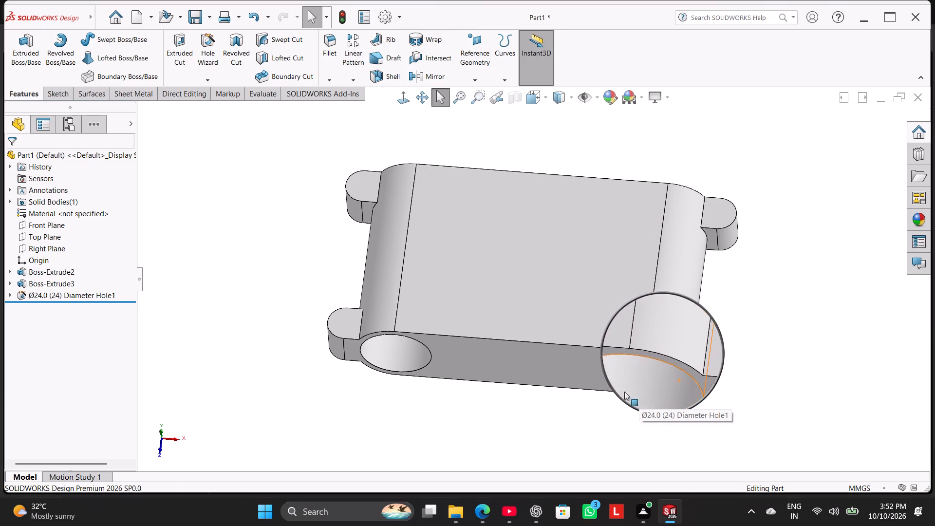
key("g")
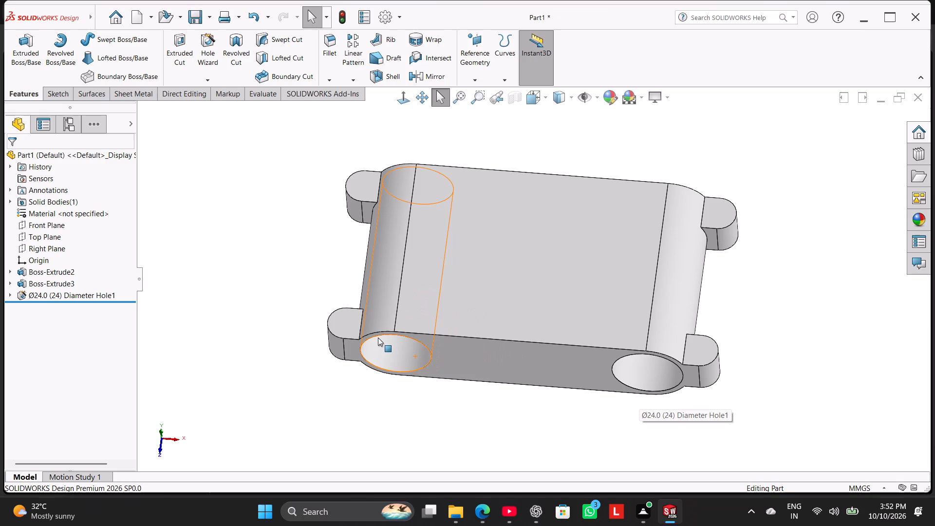
middle_click_drag(273, 283, 400, 273)
key("f")
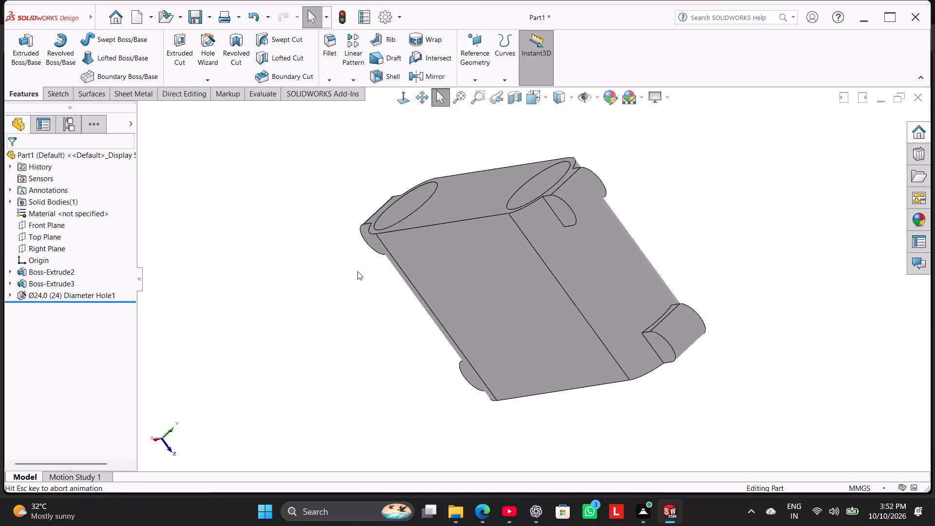
middle_click_drag(314, 276, 342, 261)
scroll(319, 280, "up", 3)
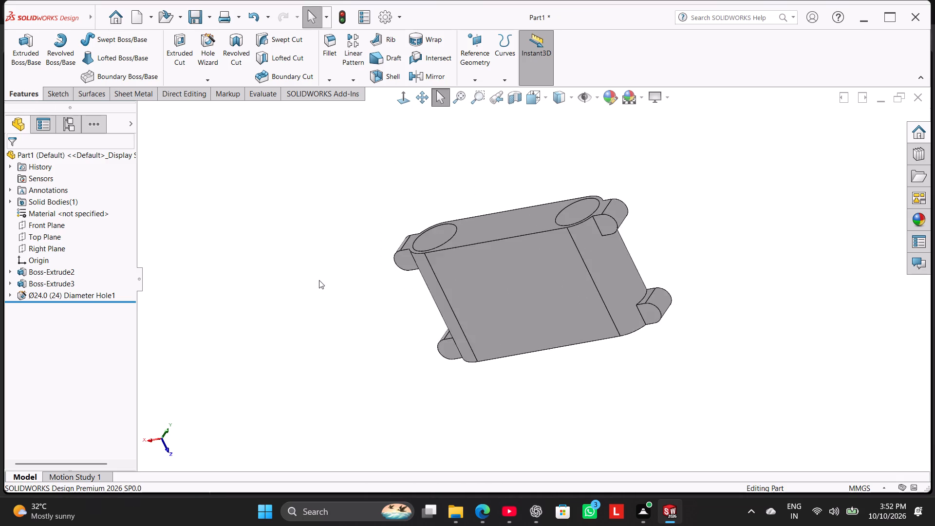
scroll(319, 280, "up", 3)
key("f")
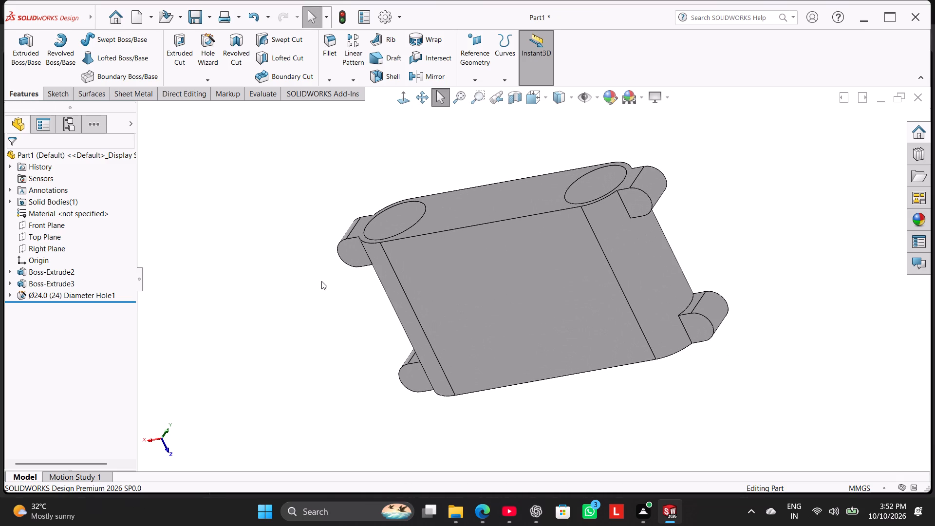
scroll(329, 289, "up", 10)
key("f")
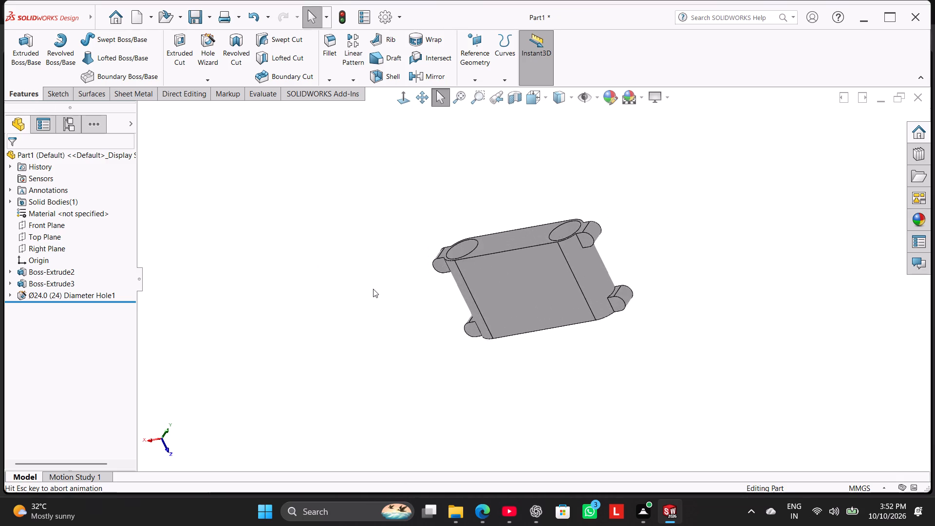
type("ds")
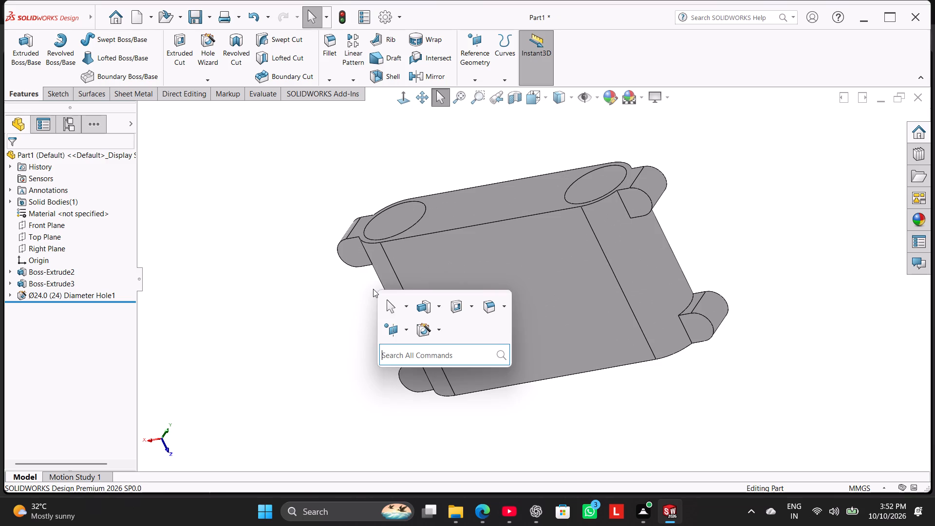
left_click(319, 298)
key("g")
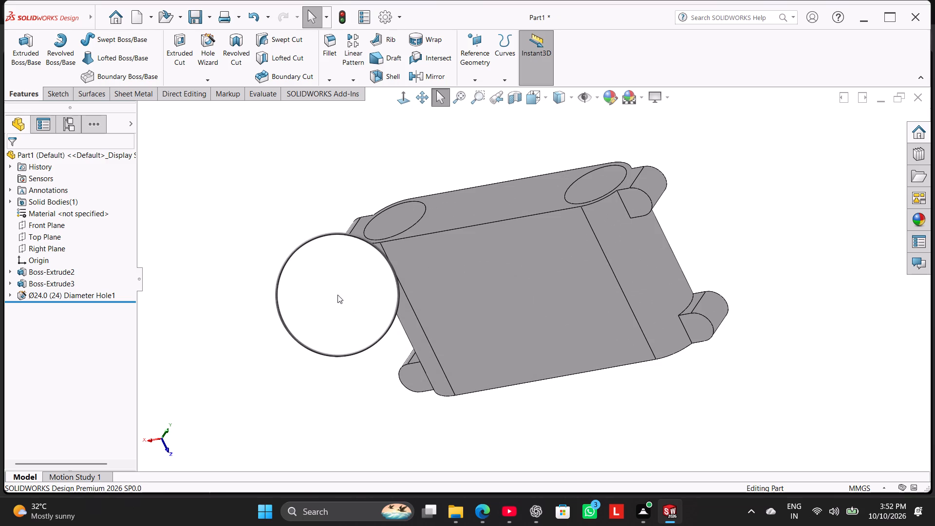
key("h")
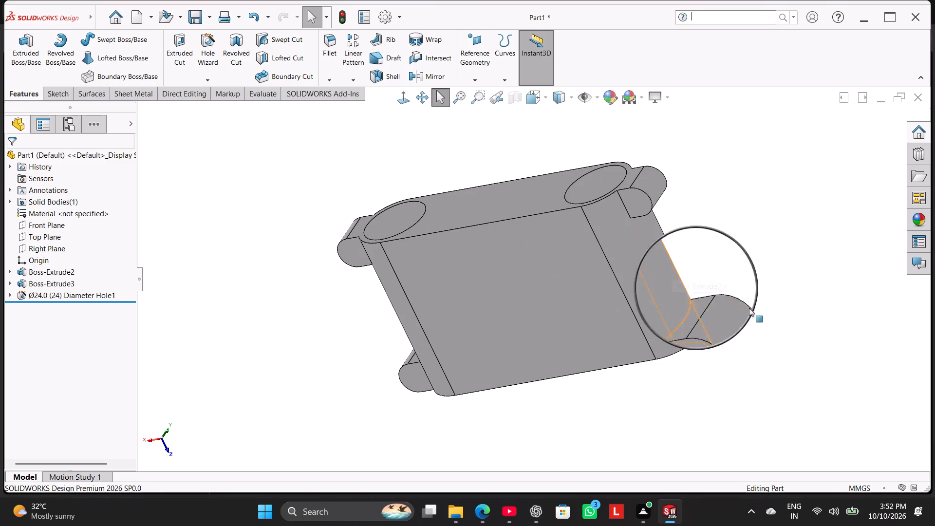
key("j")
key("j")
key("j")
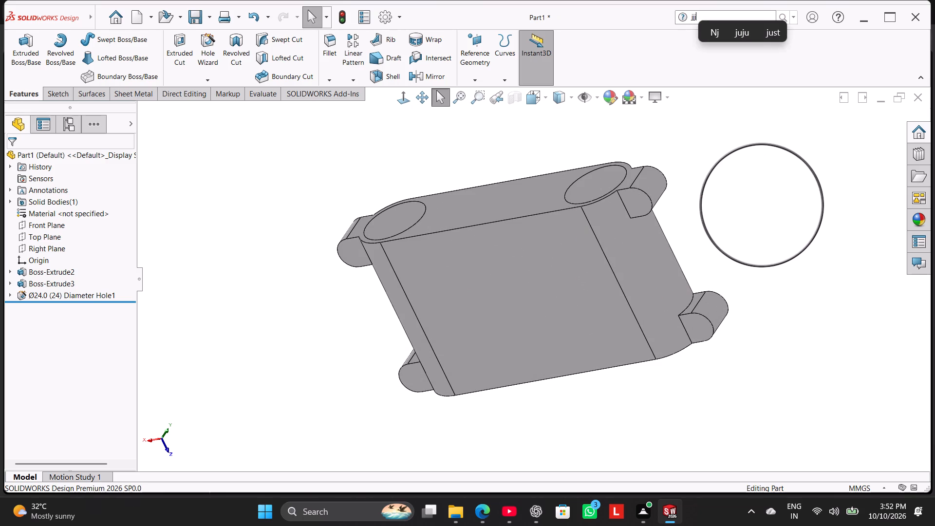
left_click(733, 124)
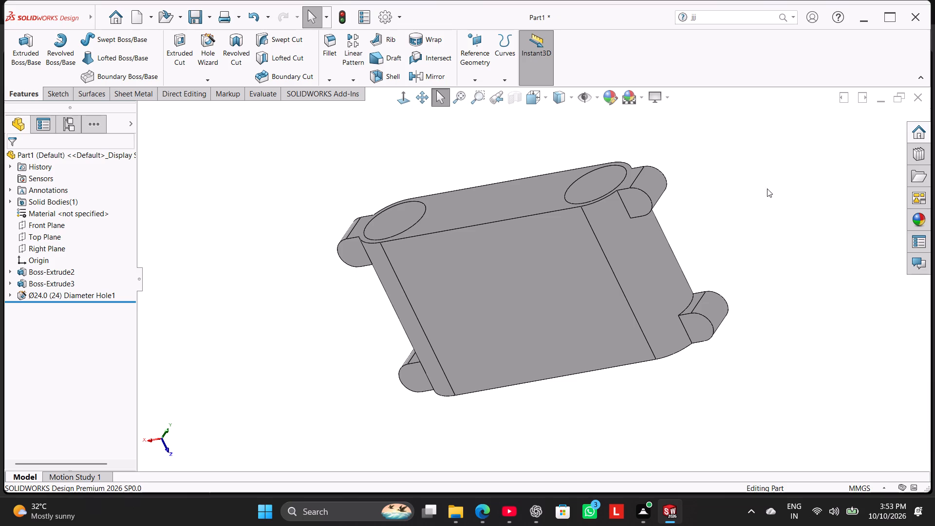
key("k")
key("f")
Review the holes and lugs from several more angles and return the part to the isometric view.
middle_click_drag(317, 259, 392, 402)
scroll(317, 259, "down", 1)
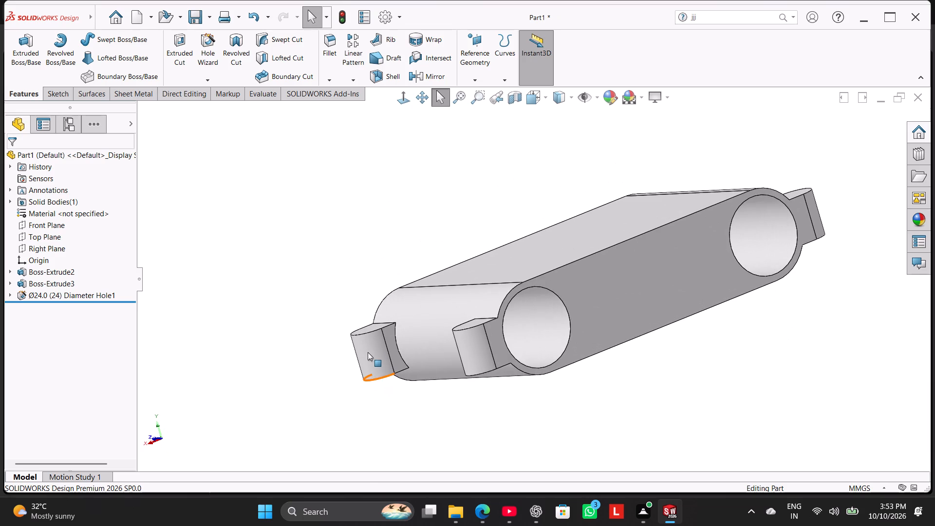
key("f")
scroll(327, 286, "up", 1)
middle_click_drag(327, 284, 390, 421)
key("f")
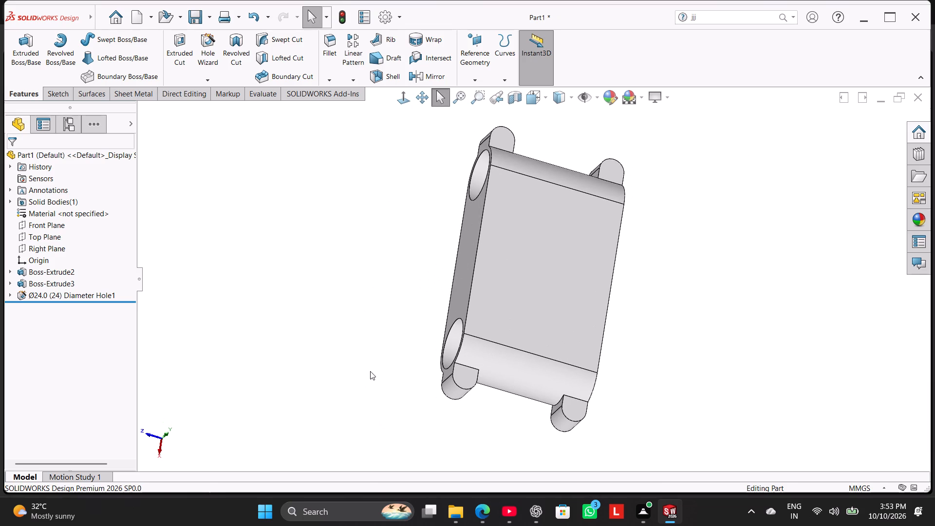
key("f")
key("f")
middle_click_drag(360, 334, 471, 332)
key("f")
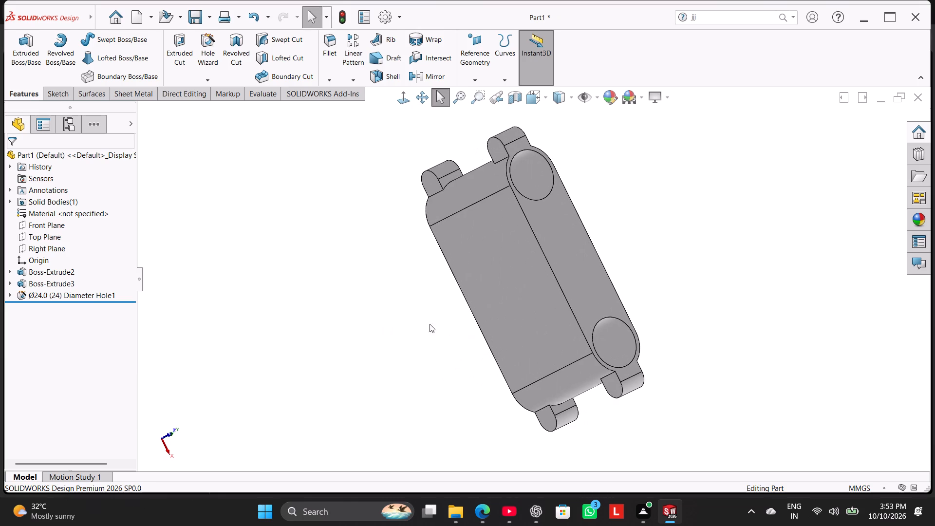
right_click_drag(343, 300, 499, 205)
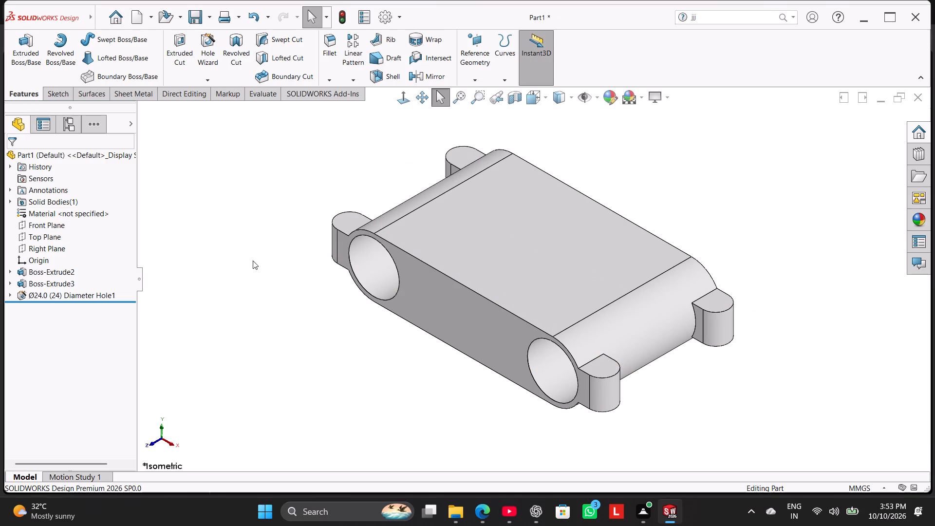
On the Top Plane, sketch a vertical line about 11 mm from a front lug's arc tip and a 23.5 mm horizontal line inward.
right_click(52, 238)
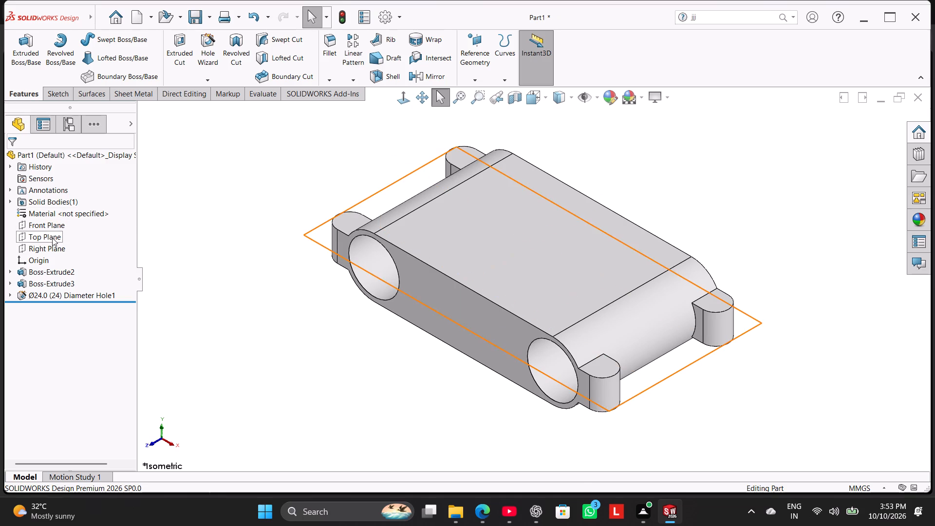
left_click(63, 221)
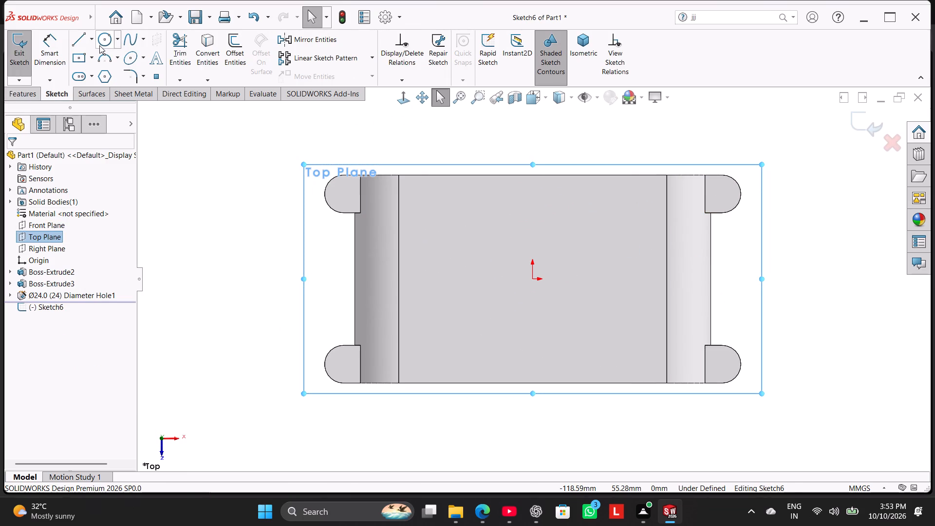
left_click(83, 38)
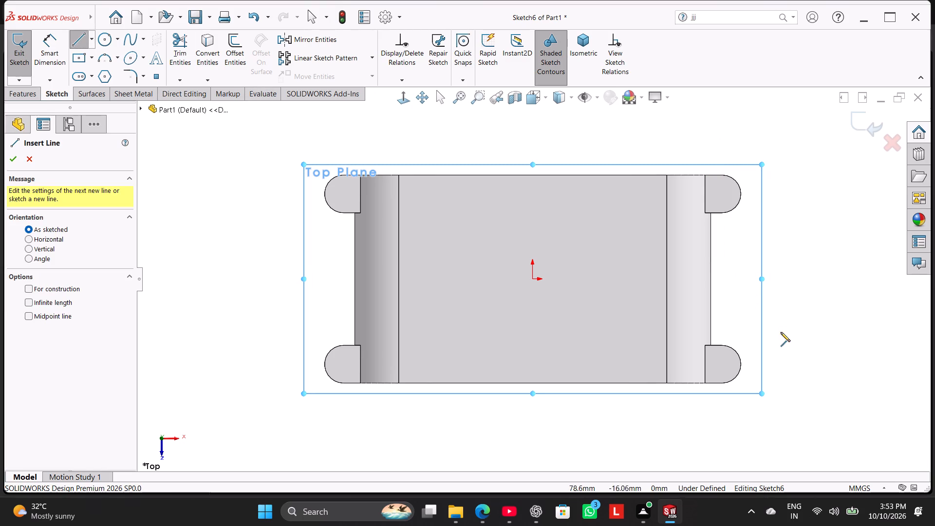
scroll(737, 363, "down", 3)
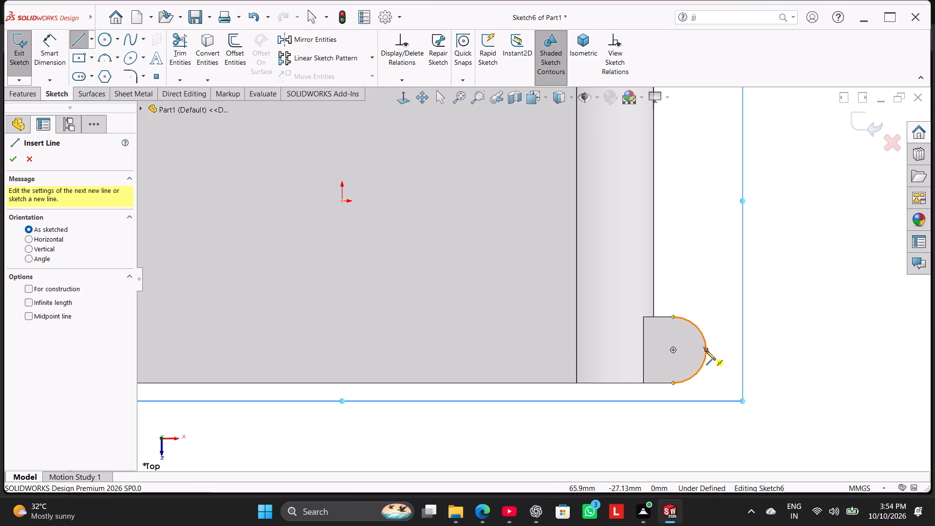
left_click(706, 351)
left_click(704, 289)
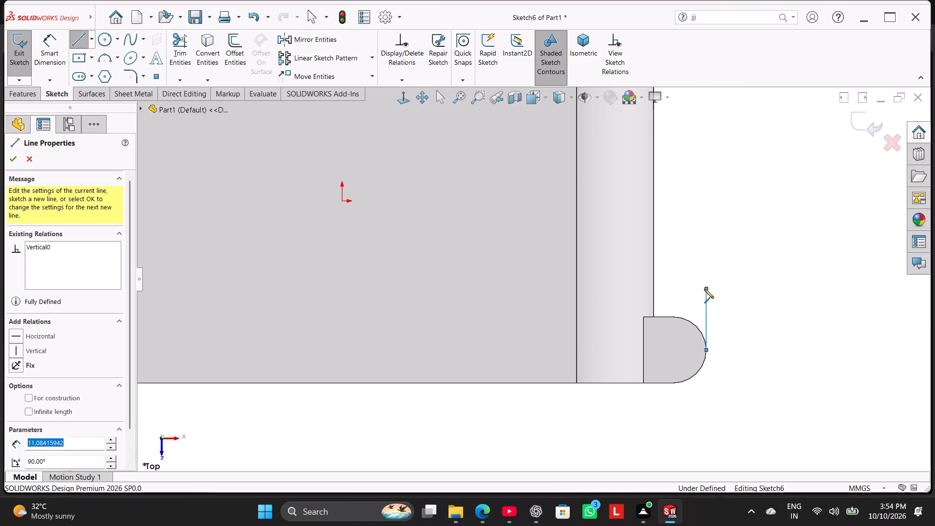
left_click(579, 292)
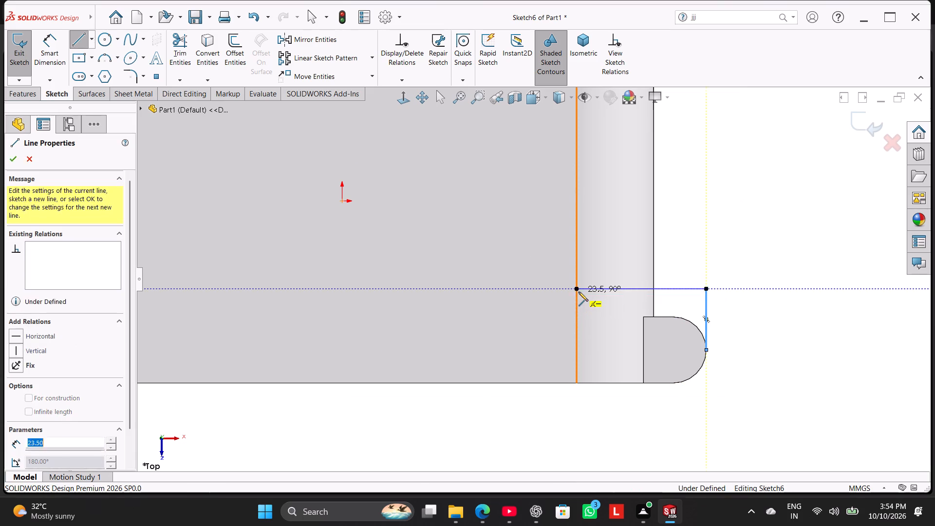
right_click(723, 211)
left_click(747, 213)
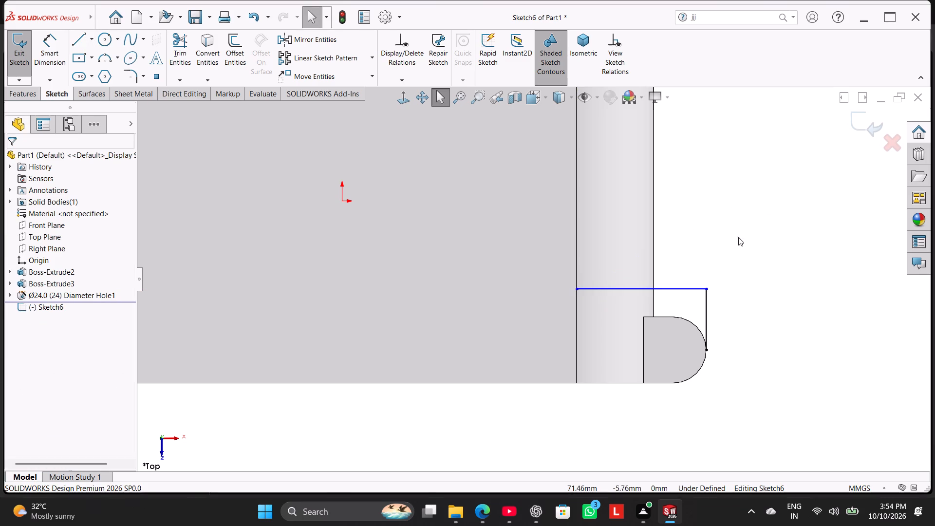
Convert the vertical line at the lug's arc tip to construction geometry.
right_click(708, 306)
left_click(735, 291)
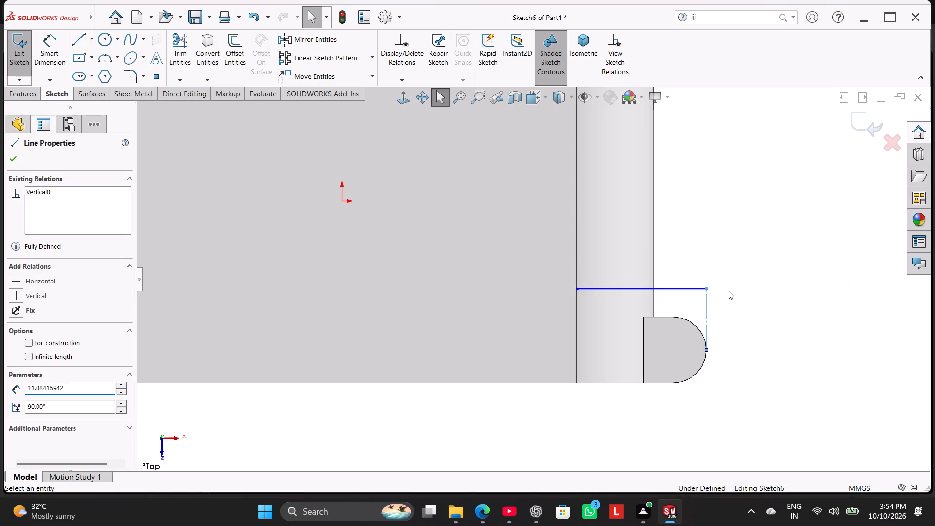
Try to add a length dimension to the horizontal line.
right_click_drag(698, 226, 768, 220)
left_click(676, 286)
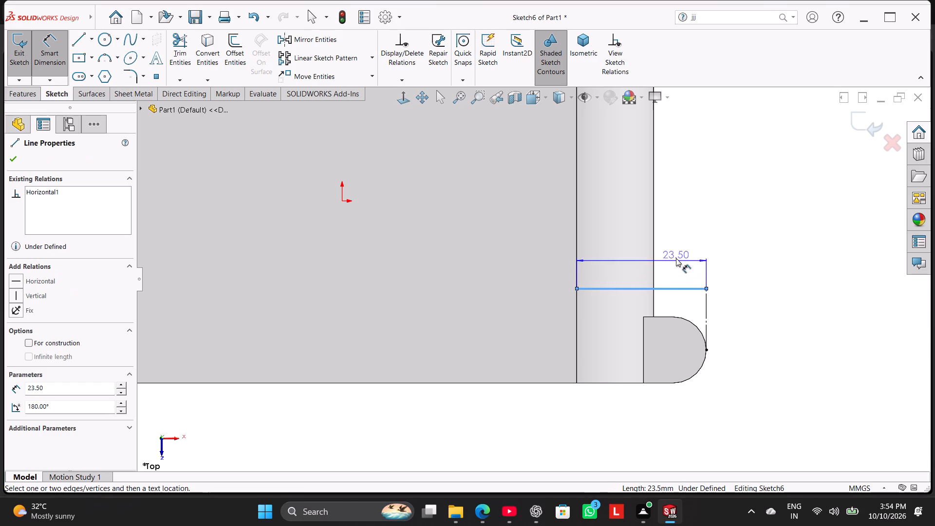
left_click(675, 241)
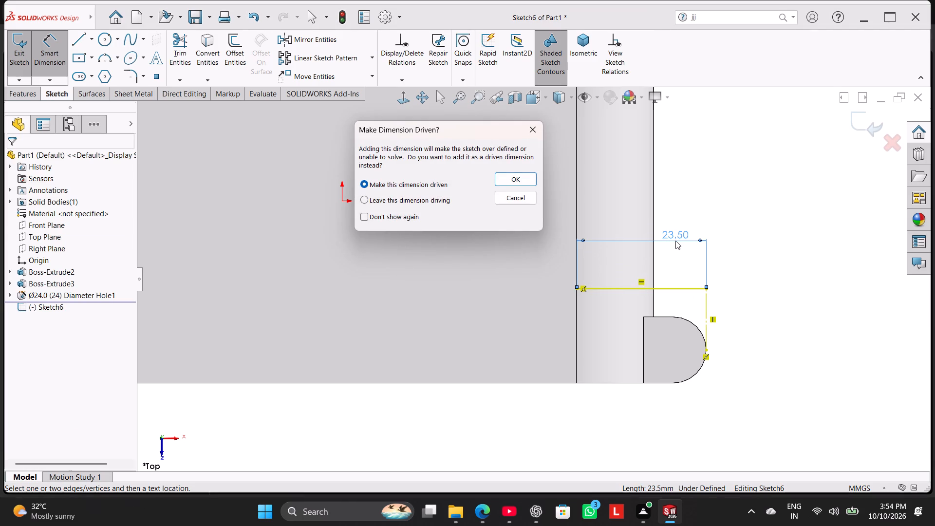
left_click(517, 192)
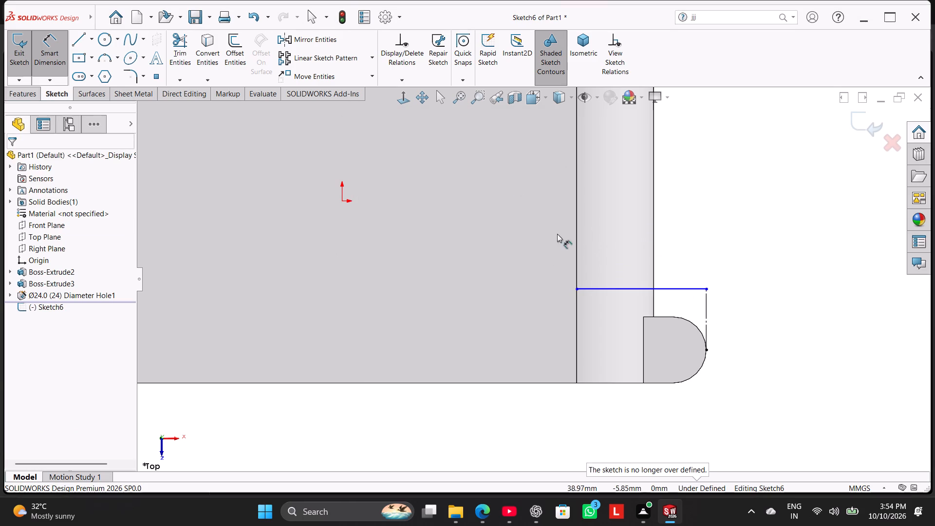
Show the sketch relations, delete the coincident relation at the horizontal line's inner endpoint, and hide the relations again.
left_click(617, 59)
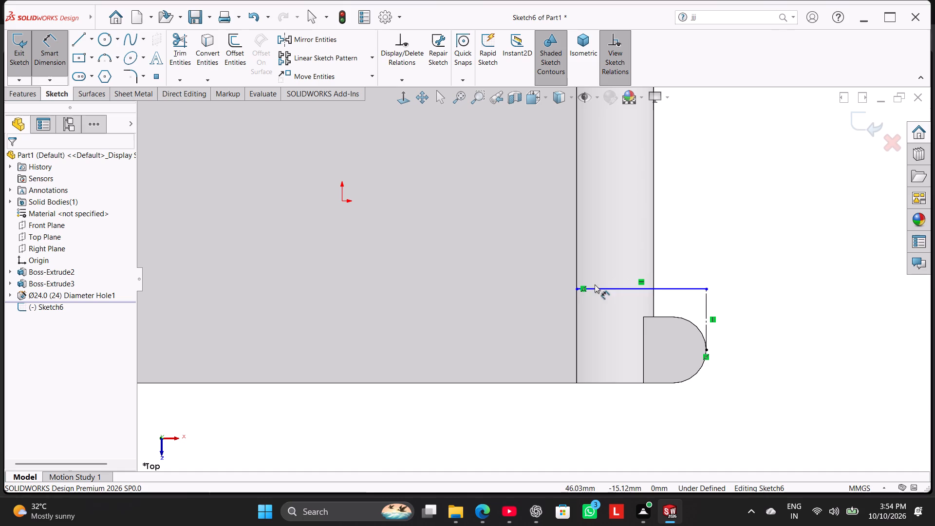
right_click(584, 287)
right_click(668, 227)
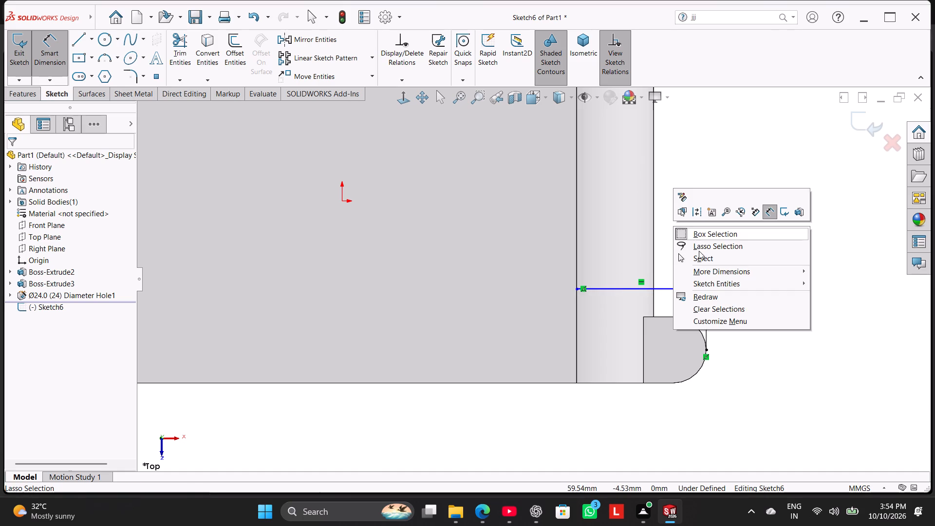
right_click(700, 254)
left_click(691, 257)
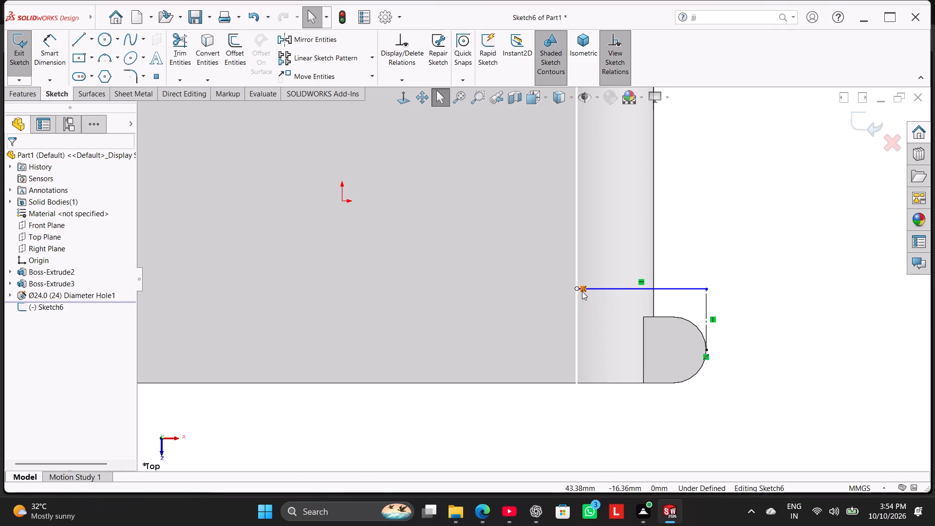
right_click(582, 291)
left_click(631, 419)
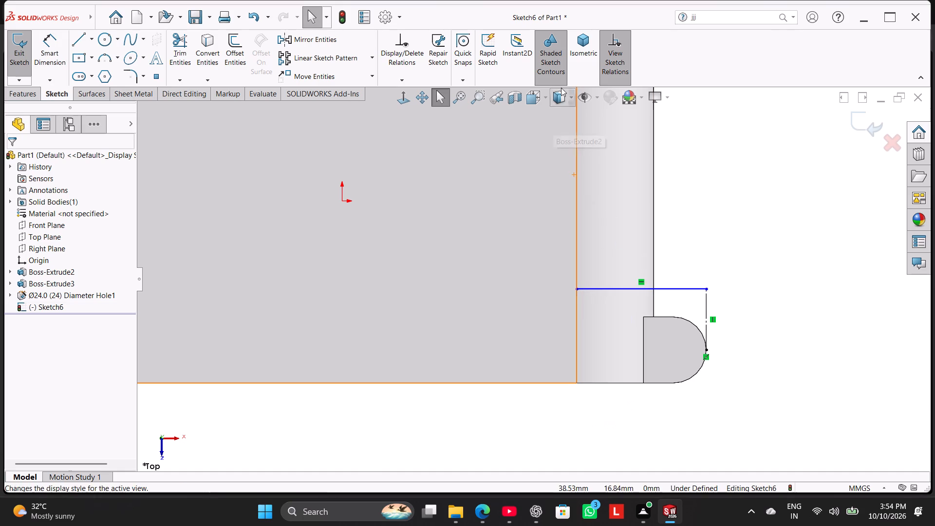
left_click(614, 62)
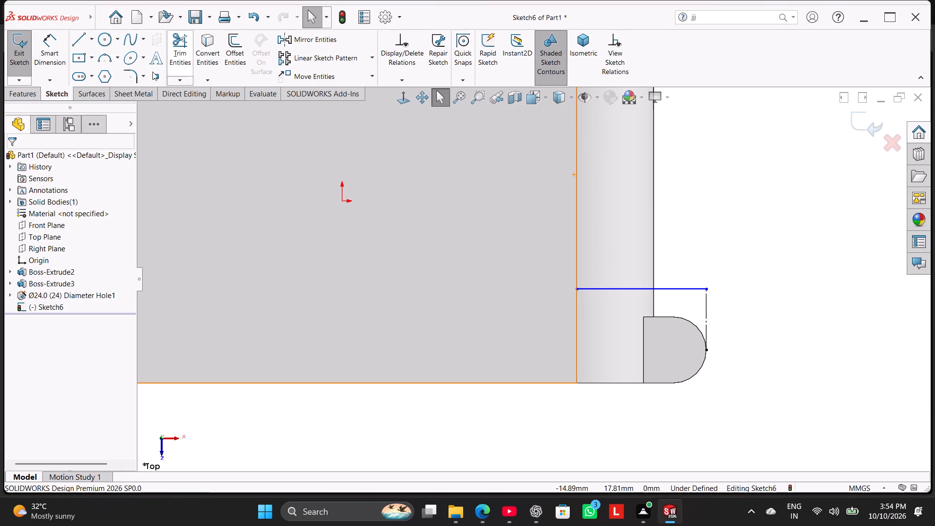
Dimension the horizontal line's length and set it to 30 mm.
left_click(53, 45)
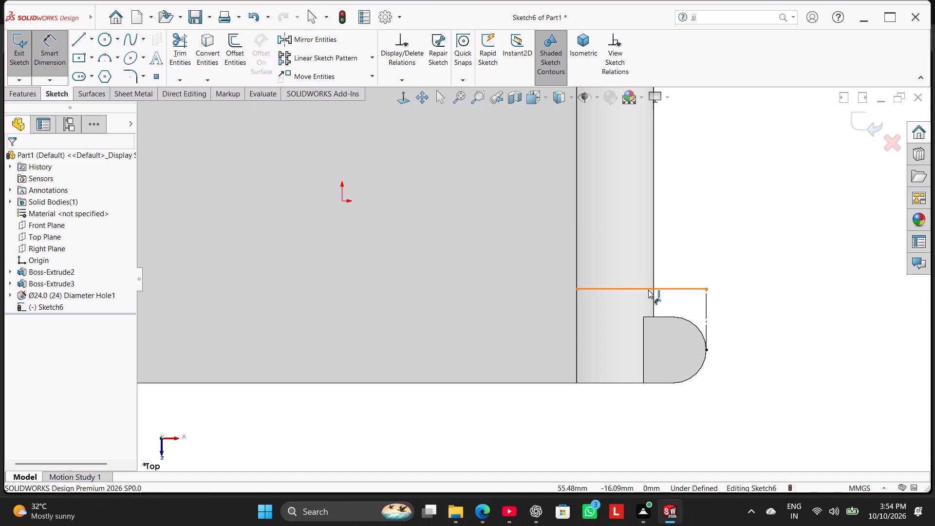
left_click(648, 290)
left_click(648, 248)
type("30")
key("Return")
right_click(731, 202)
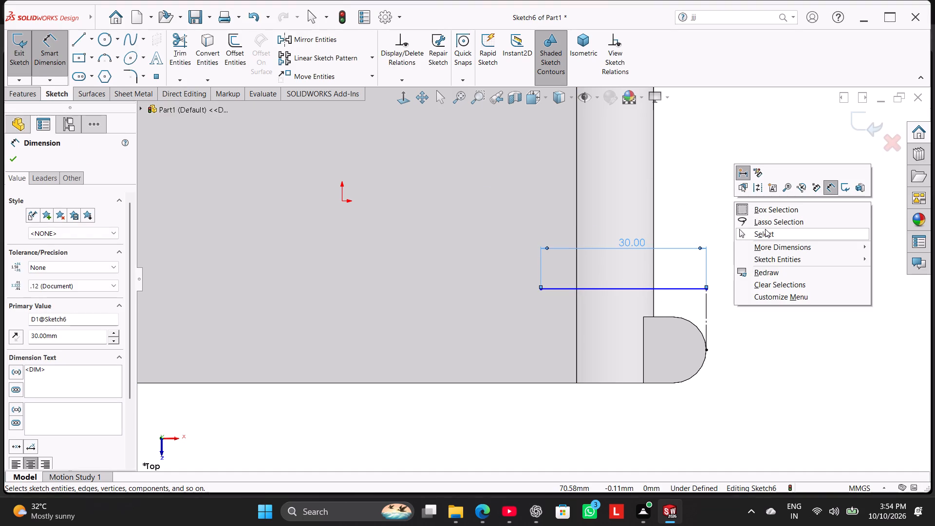
left_click(765, 229)
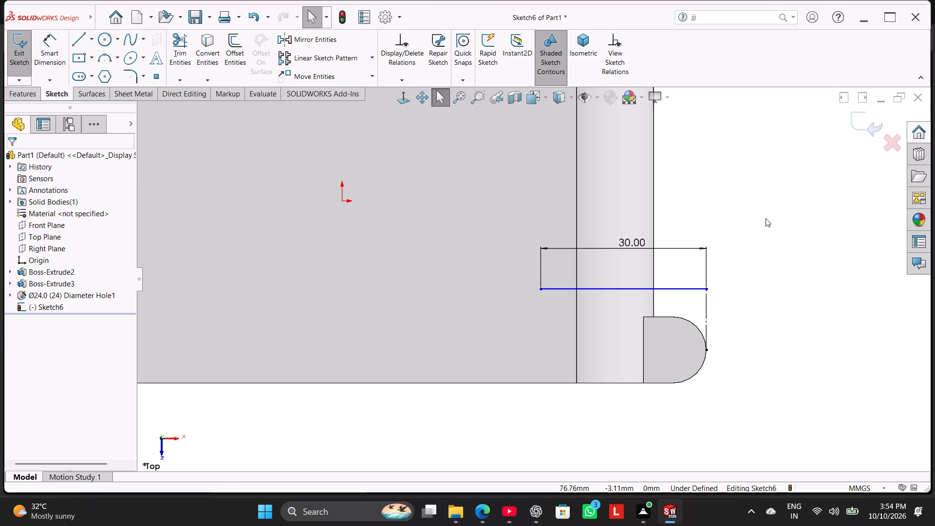
right_click(757, 221)
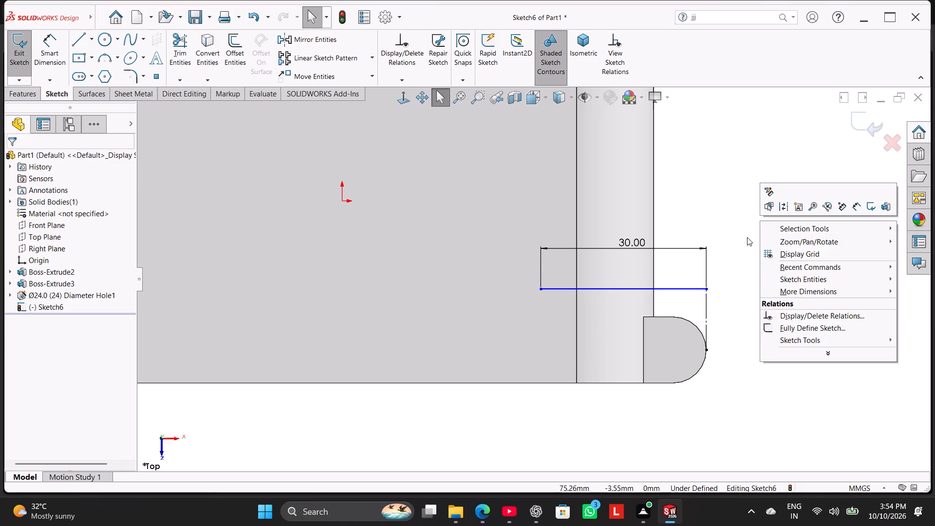
left_click(747, 237)
Make the 30 mm horizontal line collinear with the front lug's straight inner edge.
left_click(709, 311, "ctrl")
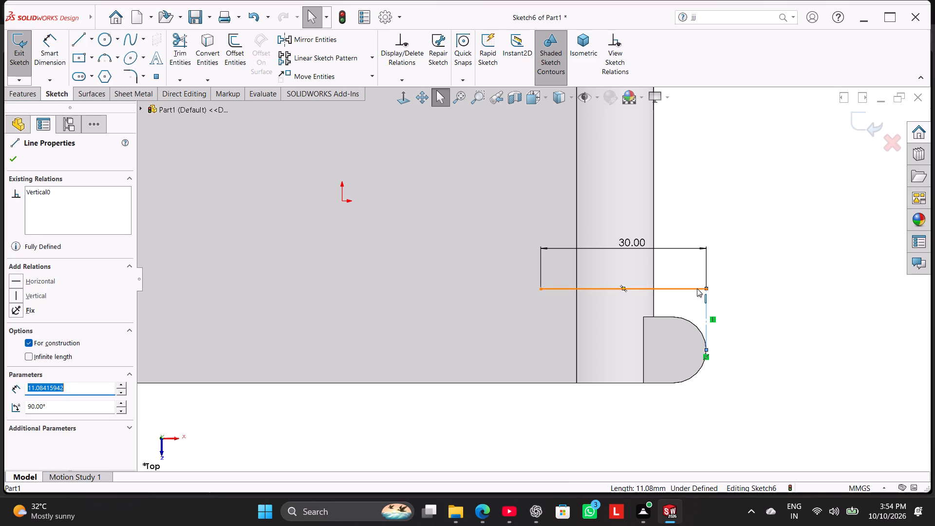
left_click(773, 322)
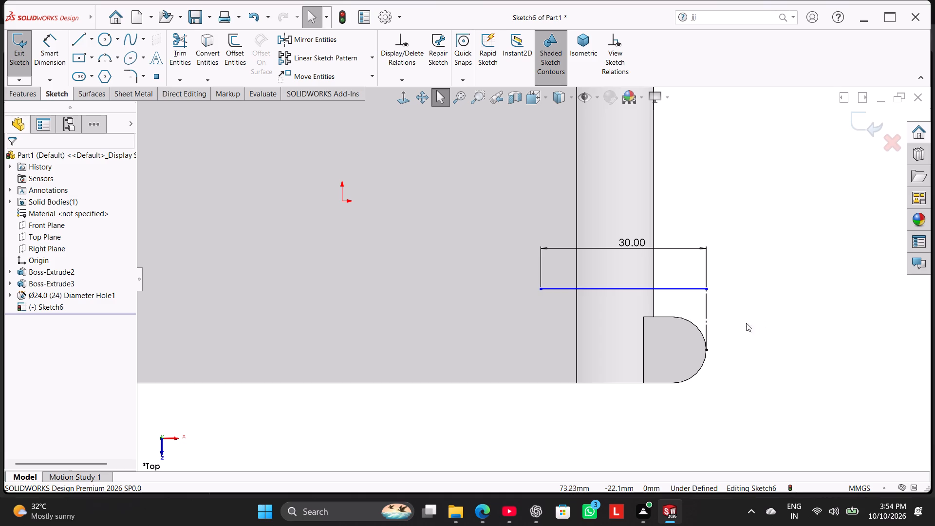
left_click(671, 318, "ctrl")
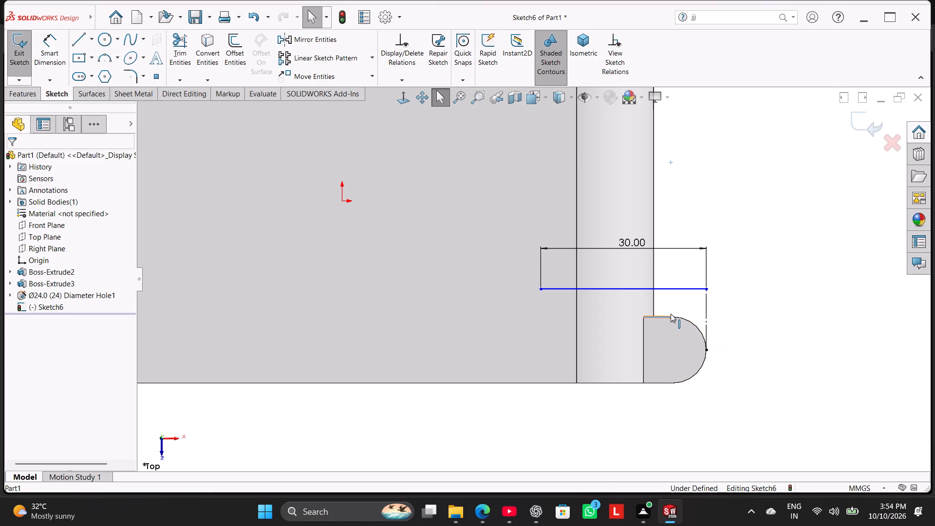
left_click(672, 290, "ctrl")
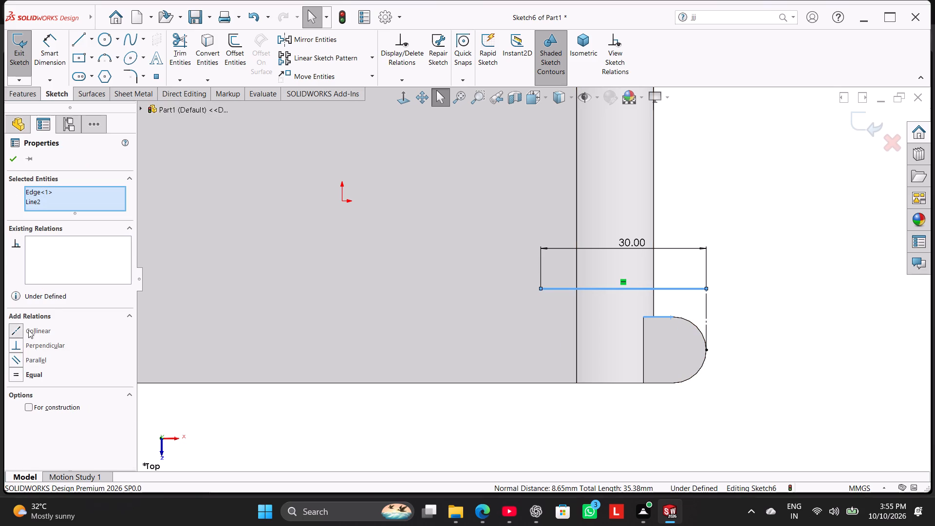
left_click(28, 330)
left_click(490, 439)
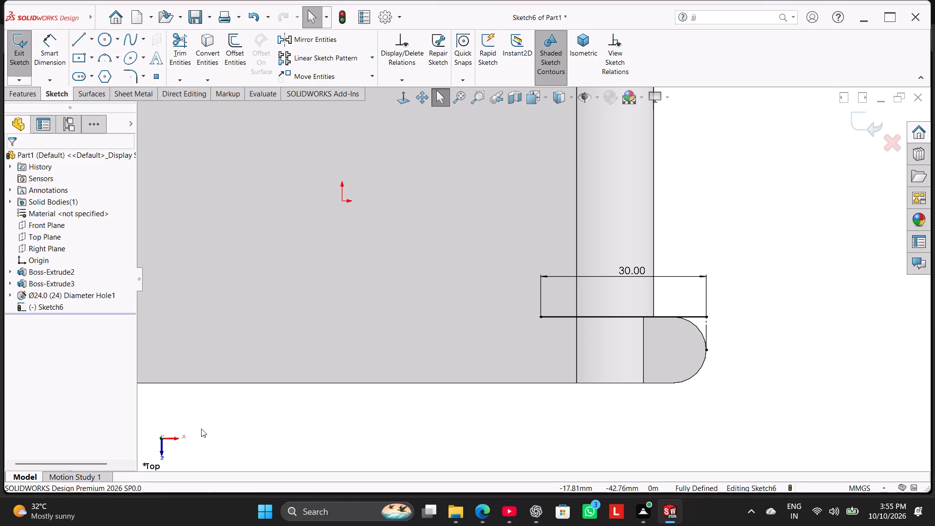
Set up an Extruded Cut from the sketch, Through All in one direction, as a one-direction thin feature 2 mm thick.
left_click(28, 96)
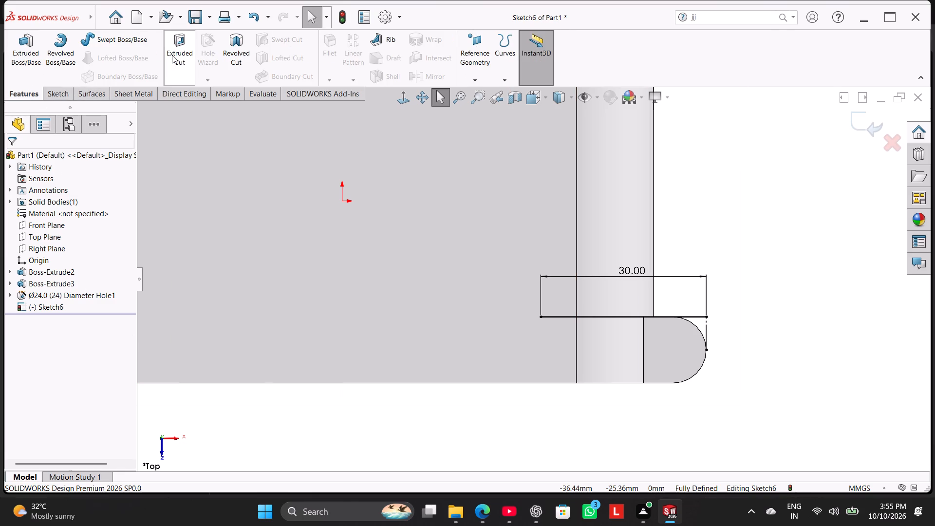
left_click(177, 55)
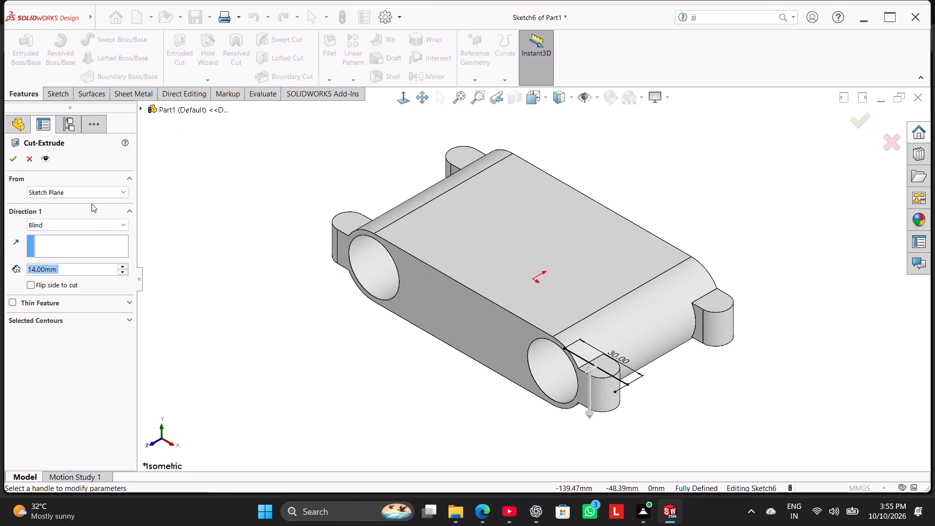
left_click(104, 225)
left_click(105, 256)
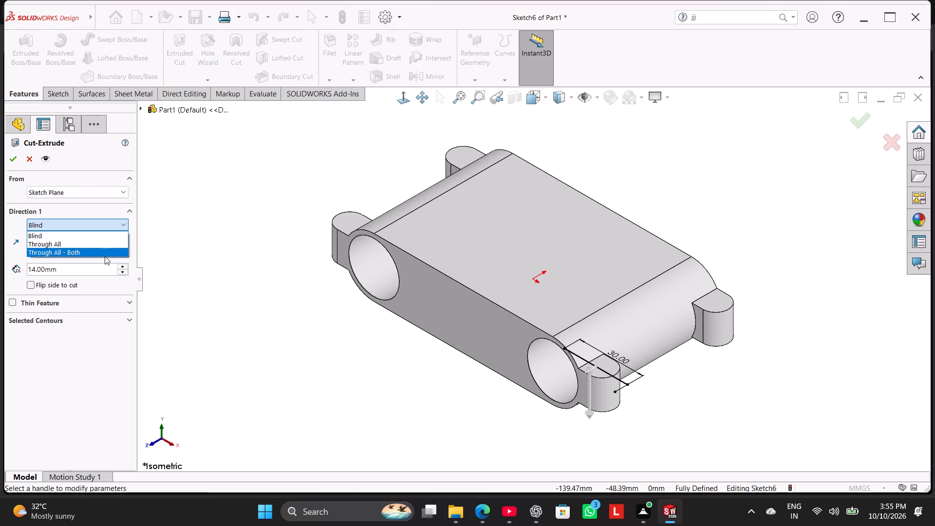
left_click(105, 251)
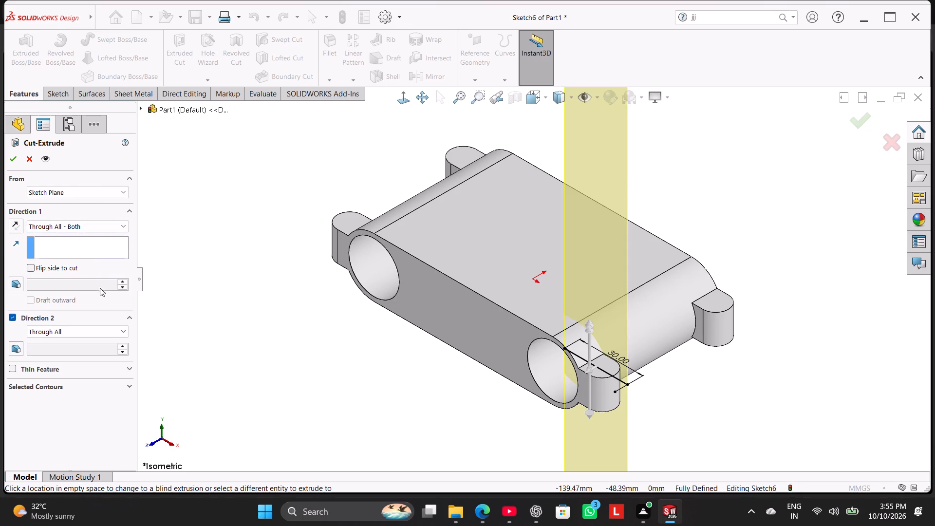
left_click(16, 317)
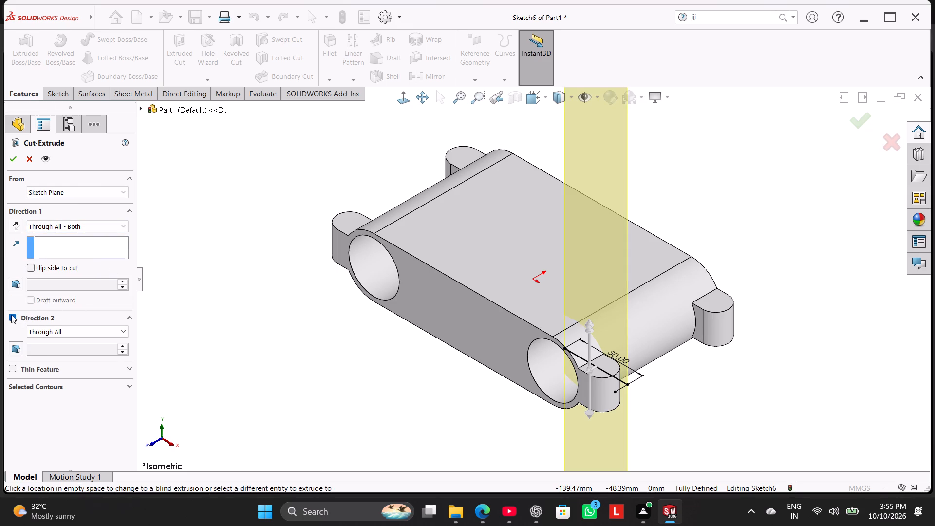
left_click(11, 315)
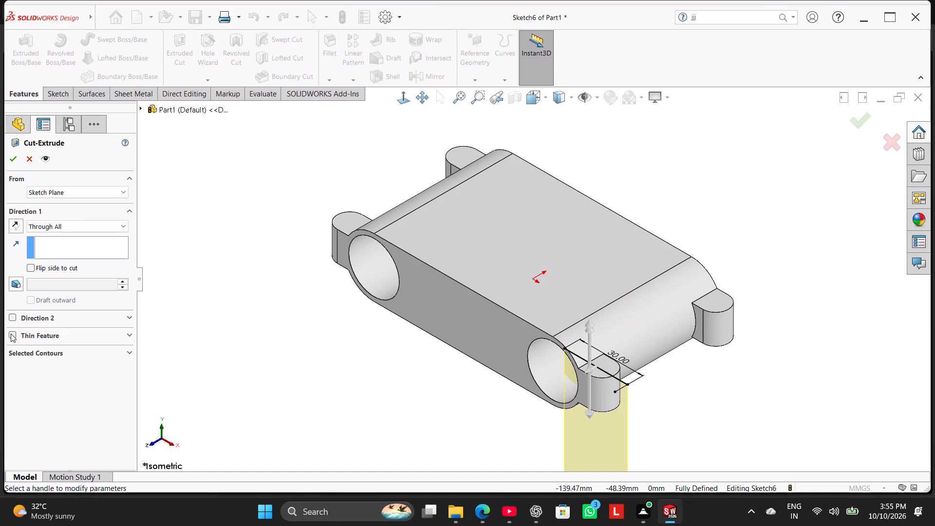
left_click(11, 334)
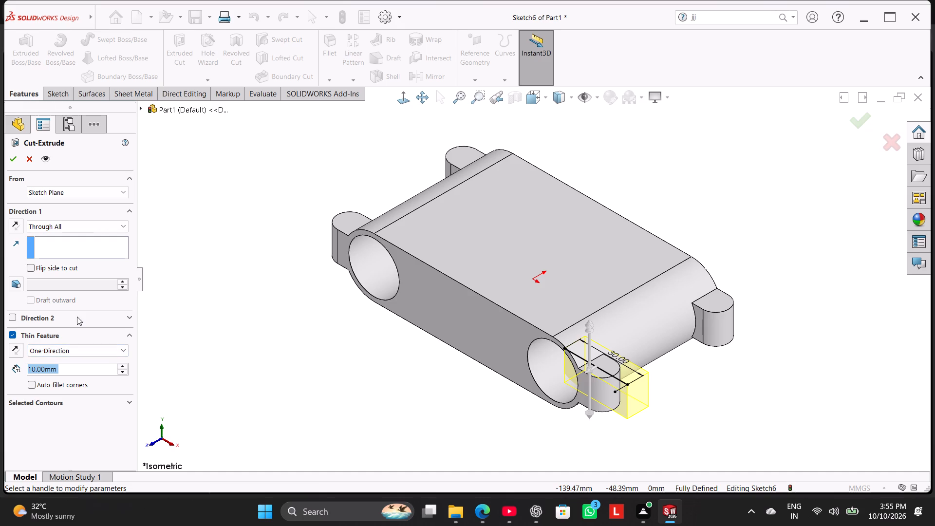
key("2")
key("Return")
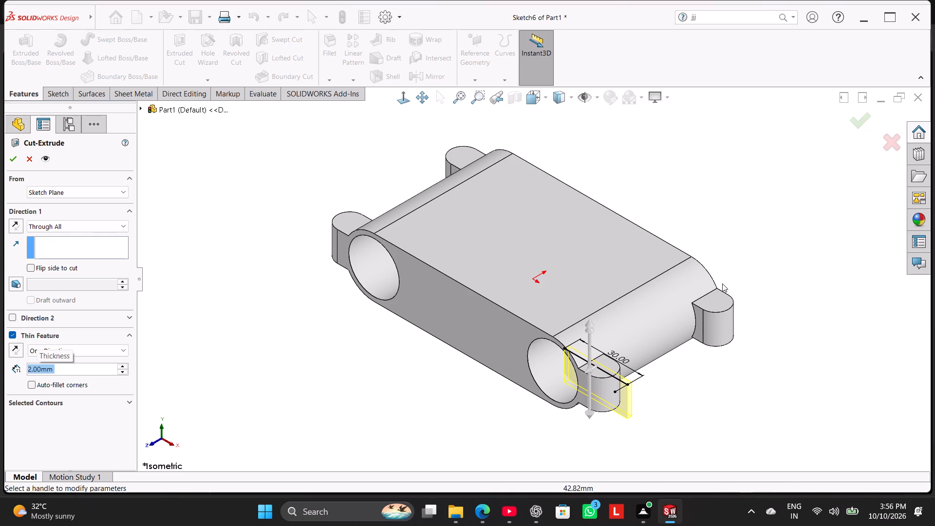
Examine the thin cut preview up close around the front lug from different angles.
scroll(609, 374, "down", 4)
scroll(566, 331, "down", 2)
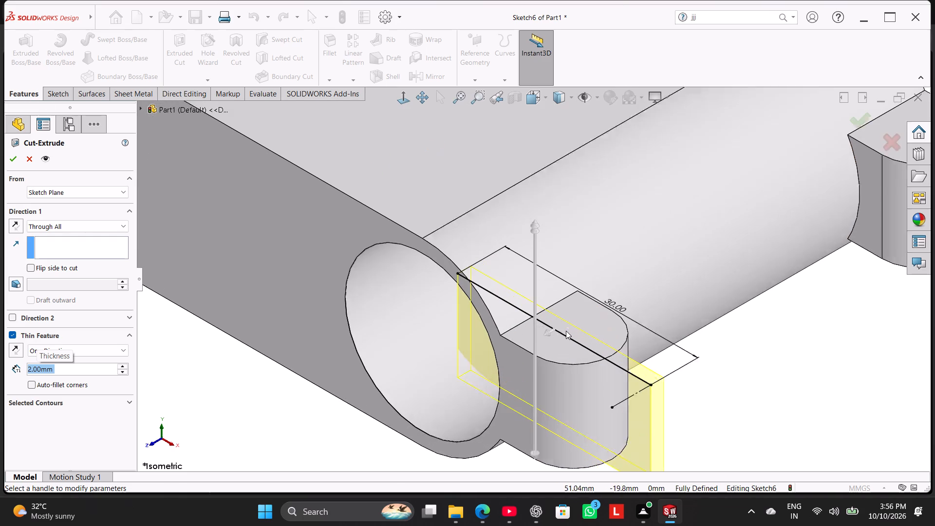
scroll(566, 331, "down", 1)
middle_click_drag(750, 377, 701, 401)
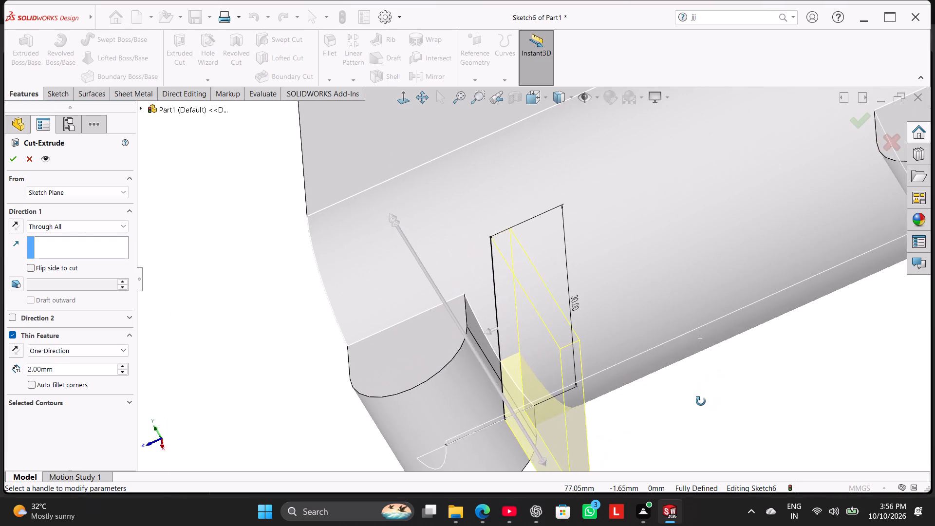
middle_click_drag(701, 401, 712, 393)
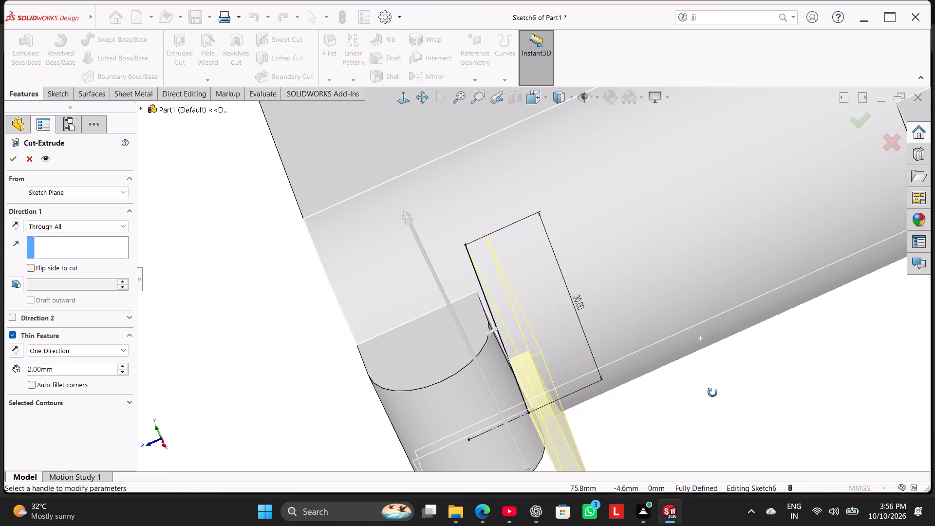
middle_click_drag(712, 393, 715, 401)
scroll(715, 401, "down", 1)
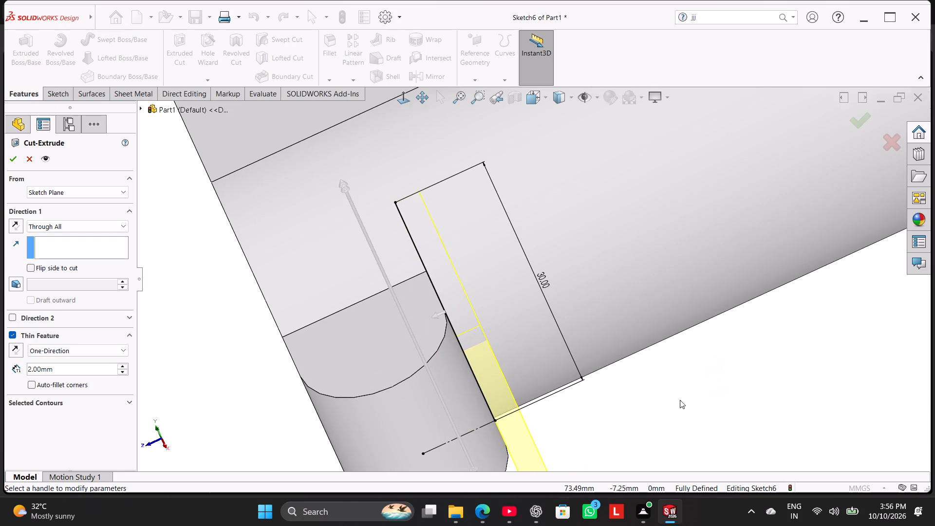
scroll(219, 320, "up", 1)
scroll(219, 320, "down", 2)
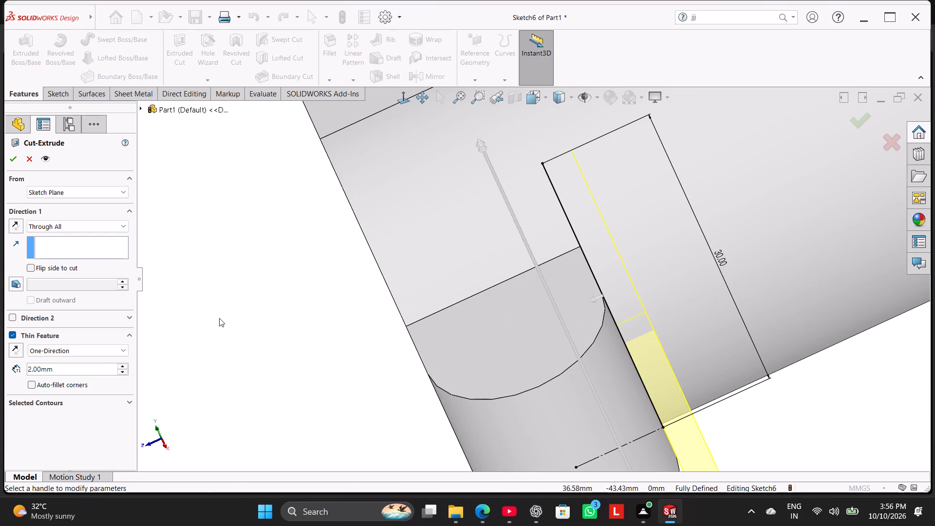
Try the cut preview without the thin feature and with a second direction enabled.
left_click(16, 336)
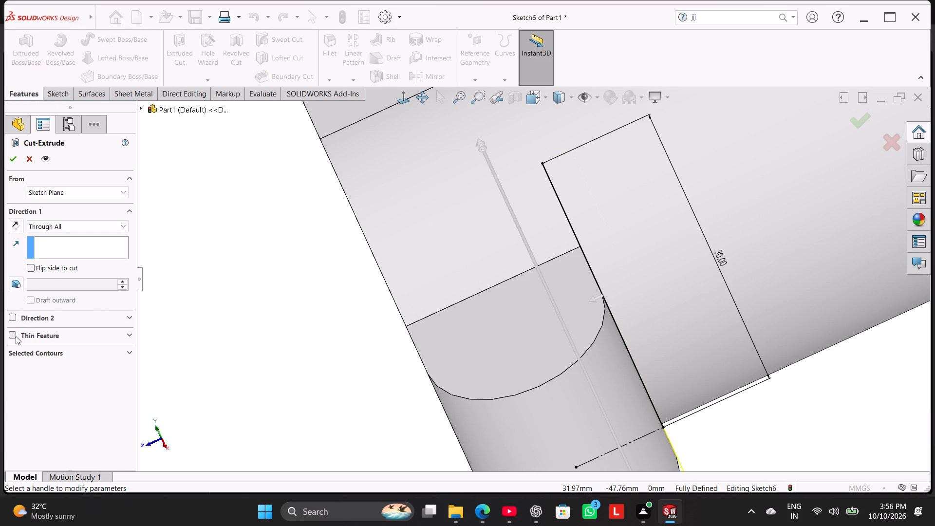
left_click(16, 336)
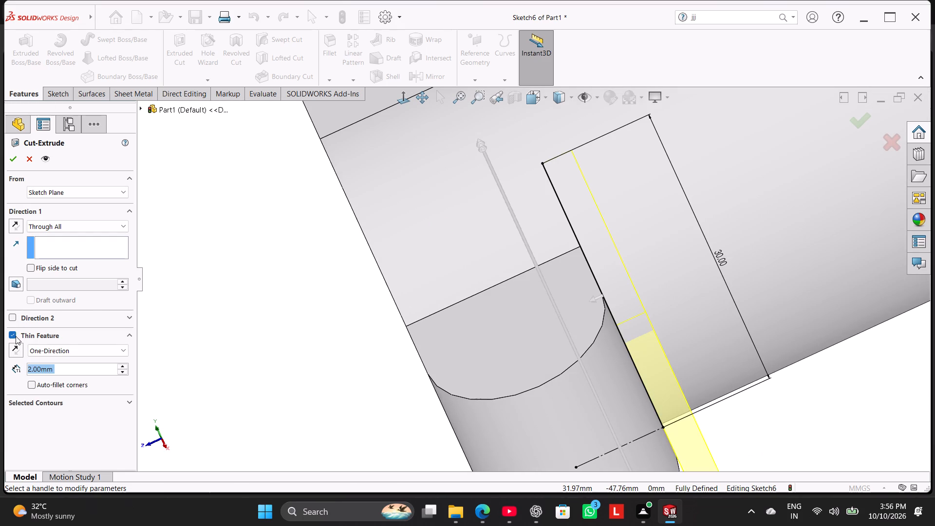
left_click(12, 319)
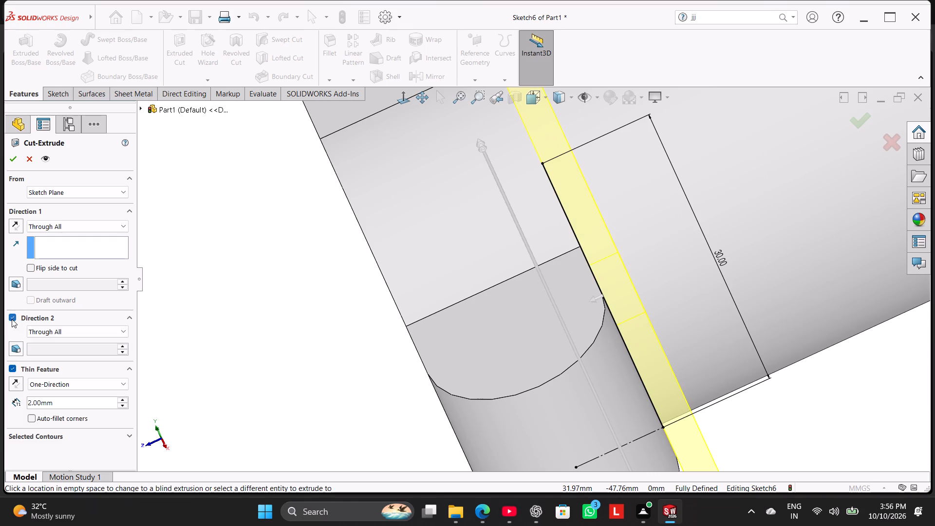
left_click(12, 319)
Compare the thin cut preview with and without the second direction around the front lug from several angles.
scroll(286, 290, "up", 2)
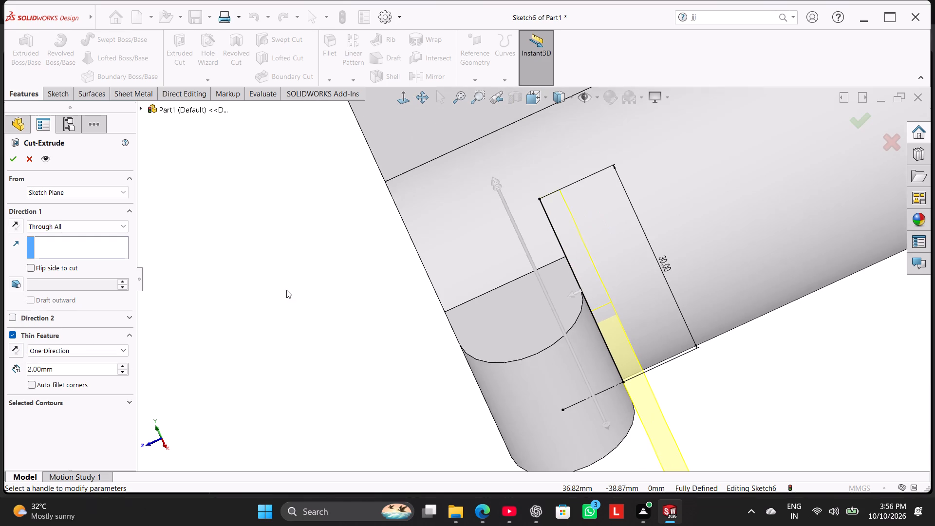
middle_click_drag(292, 287, 314, 325)
scroll(302, 317, "up", 1)
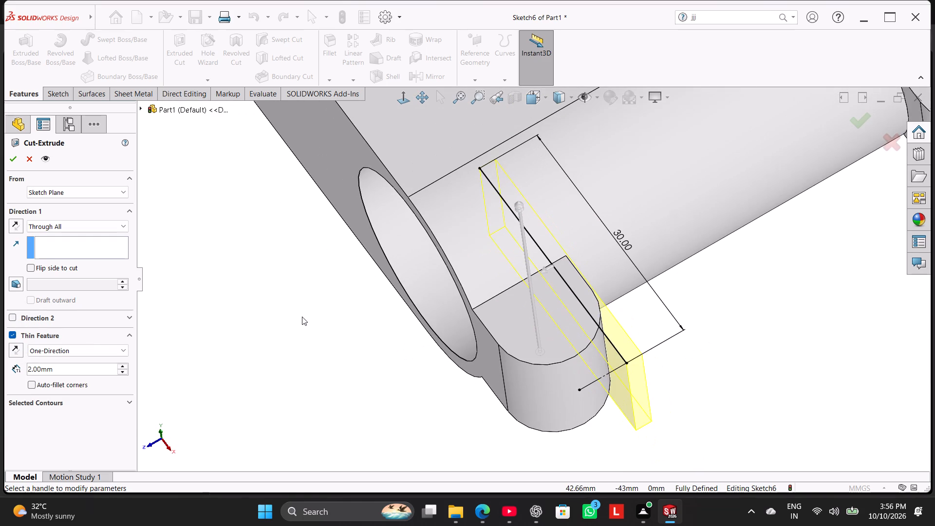
left_click(15, 319)
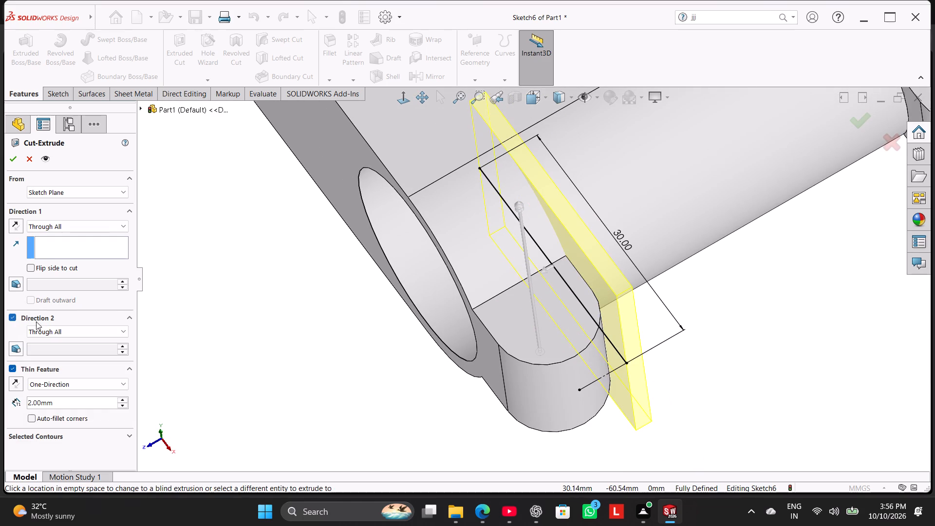
scroll(325, 279, "up", 1)
middle_click_drag(330, 286, 356, 313)
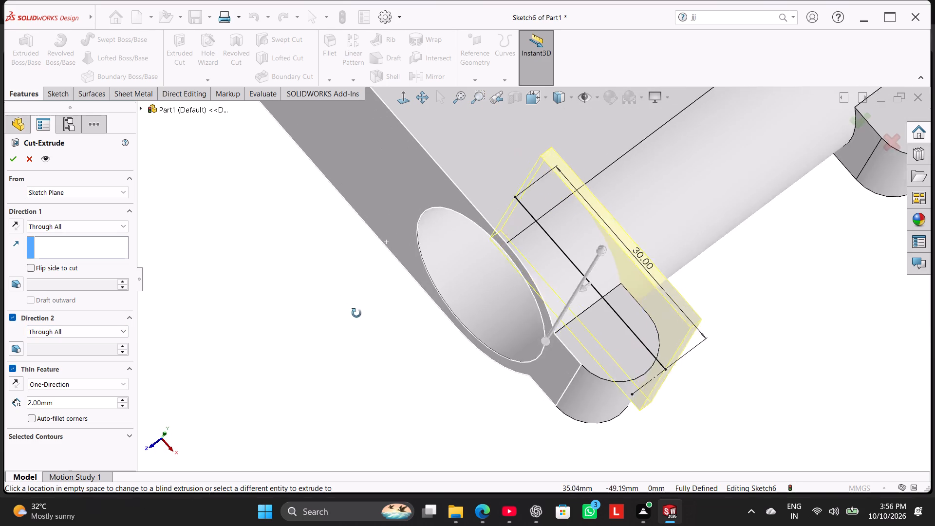
middle_click_drag(356, 313, 297, 379)
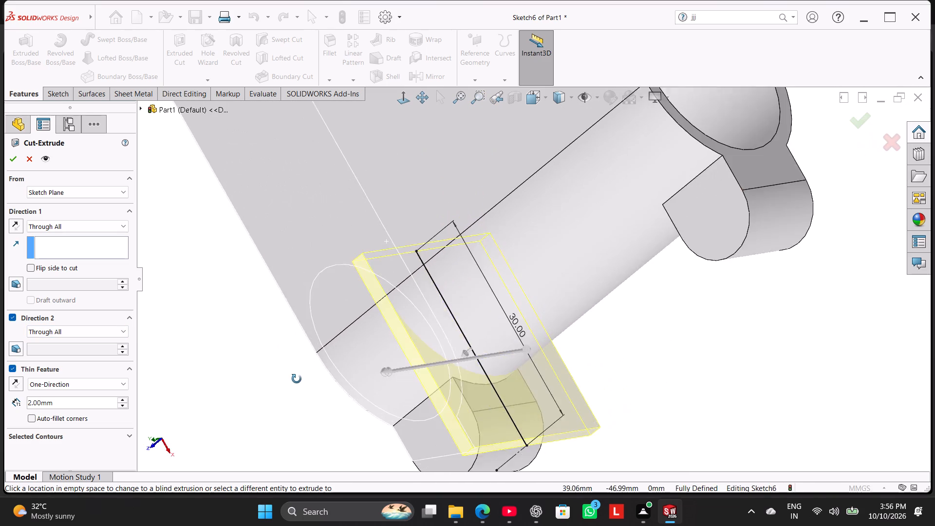
middle_click_drag(297, 379, 312, 324)
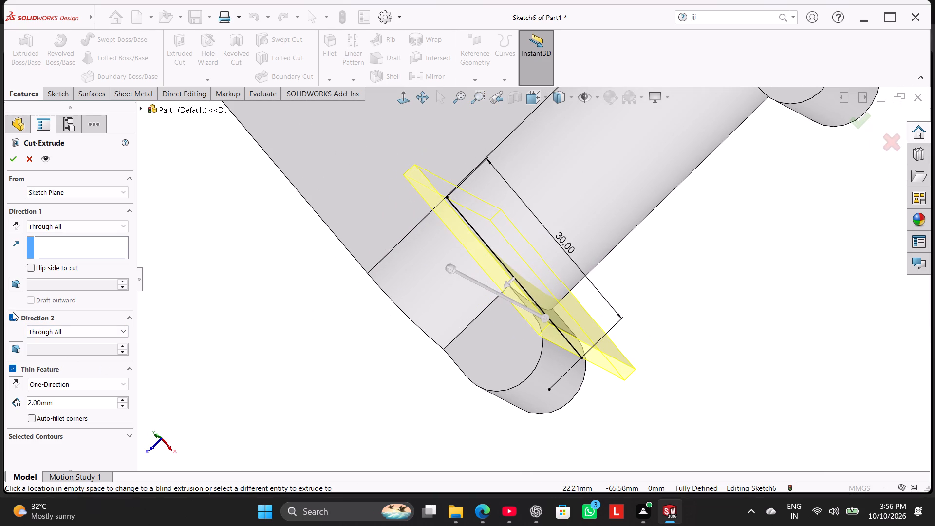
left_click(14, 315)
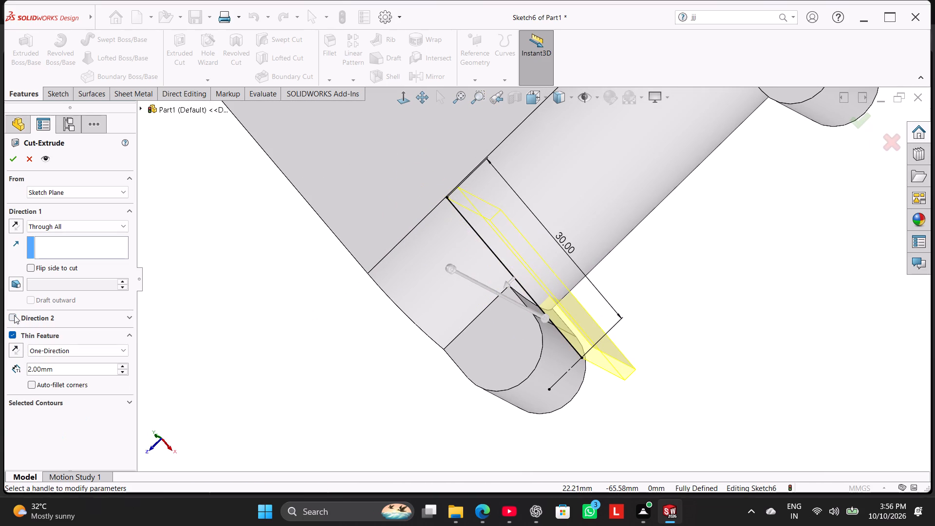
left_click(14, 315)
left_click(14, 315)
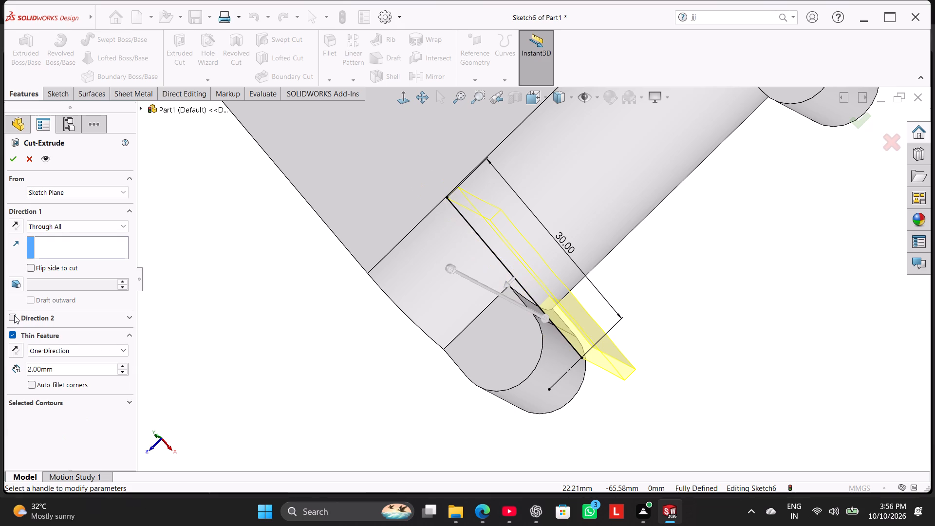
left_click(14, 315)
middle_click_drag(244, 325, 247, 224)
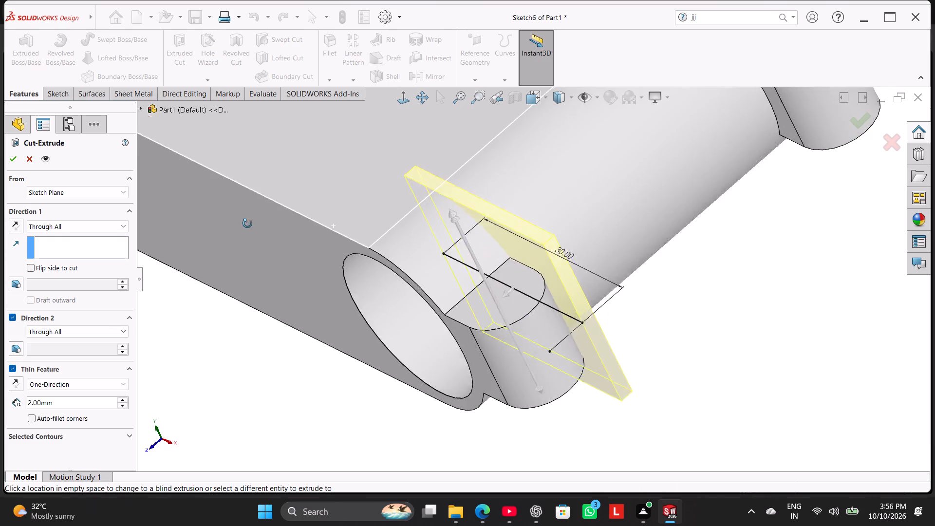
middle_click_drag(247, 224, 225, 177)
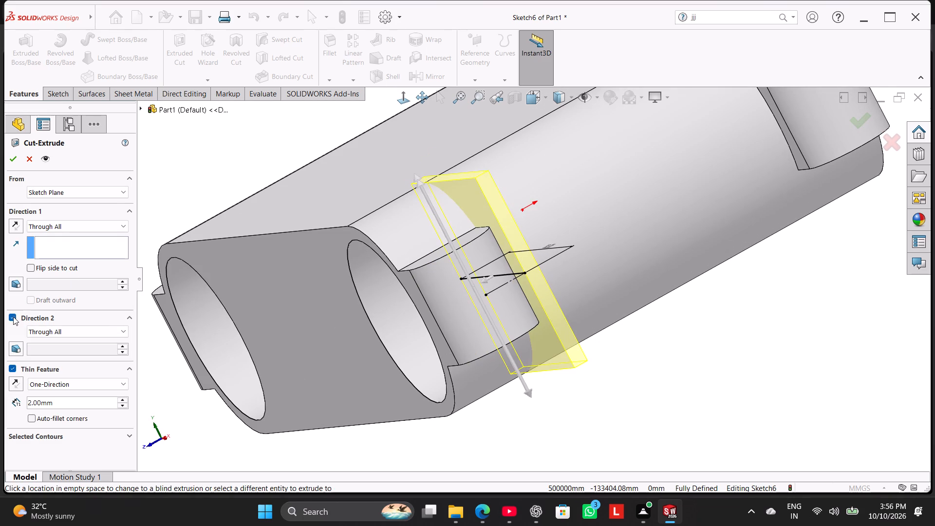
left_click(13, 317)
left_click(13, 317)
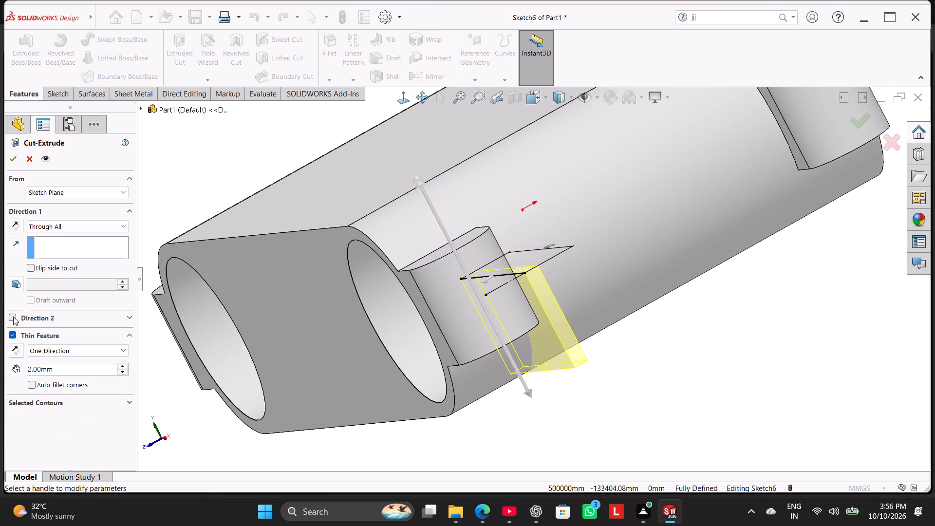
Set the thin cut's end condition to Through All - Both and create the cut beside the front lug.
left_click(110, 228)
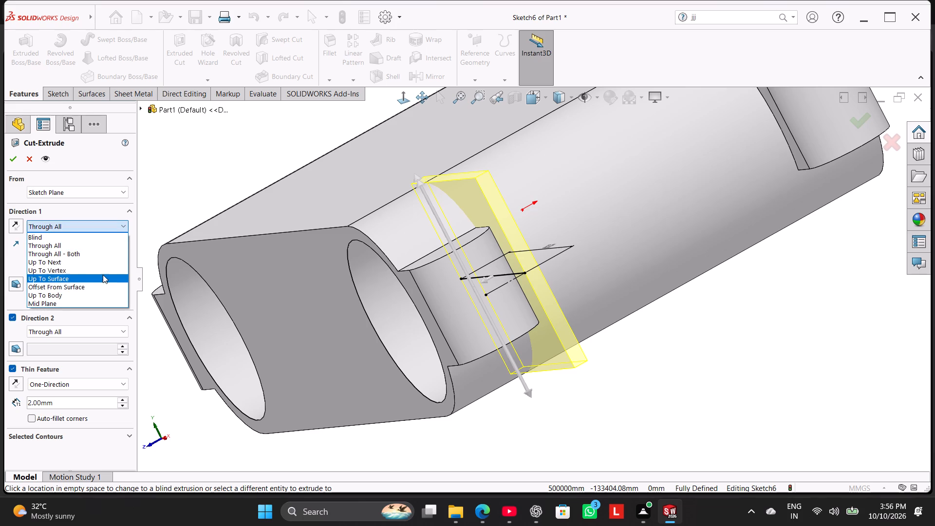
left_click(103, 255)
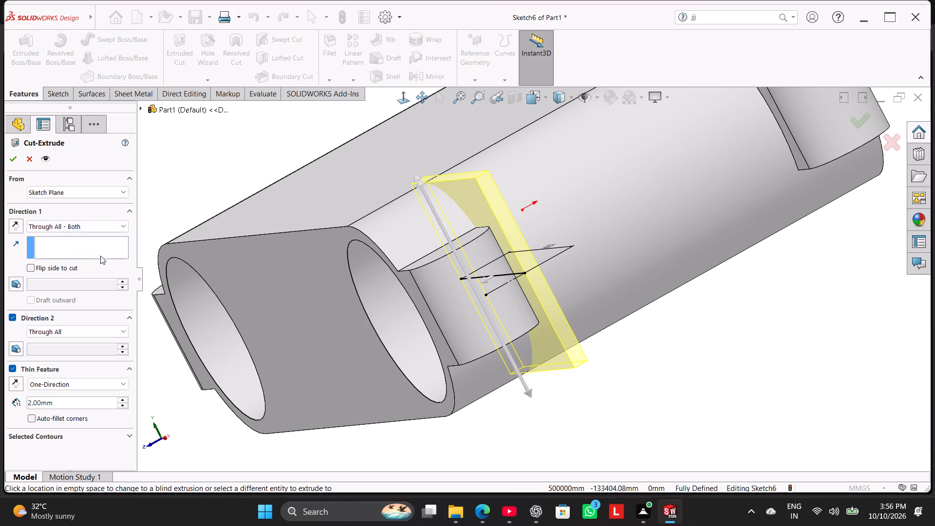
left_click(15, 154)
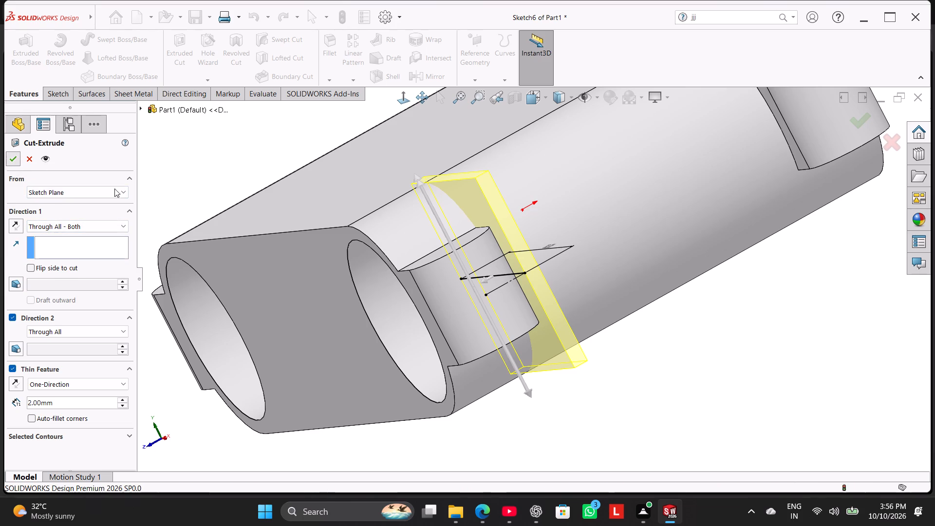
left_click(662, 349)
middle_click_drag(662, 349, 629, 397)
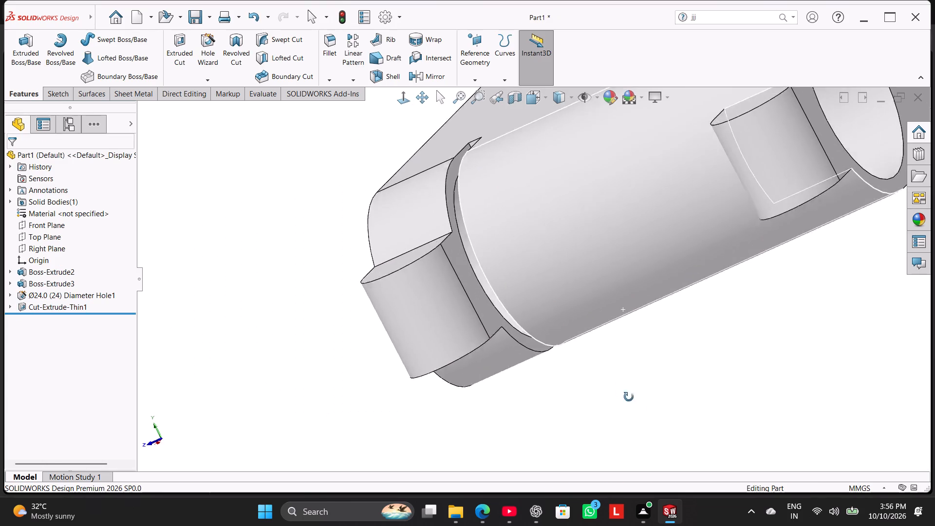
middle_click_drag(629, 397, 645, 414)
right_click_drag(346, 341, 536, 230)
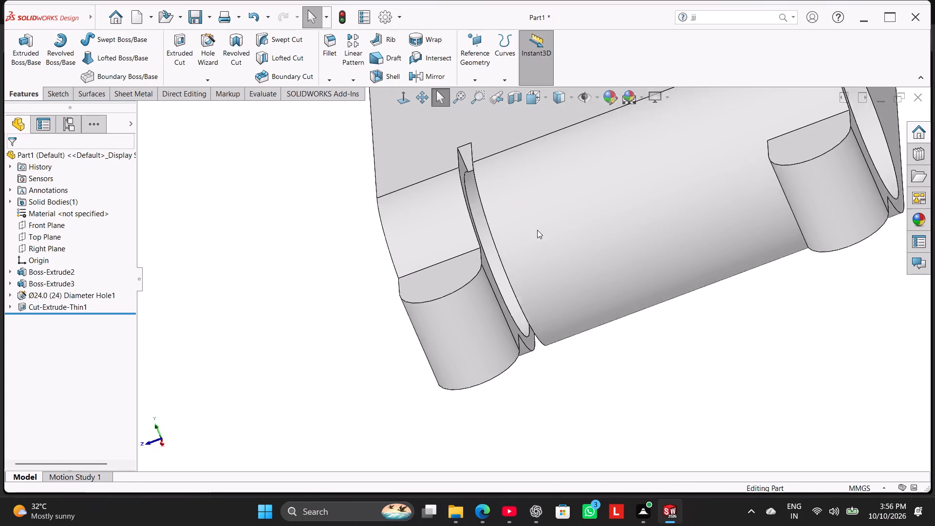
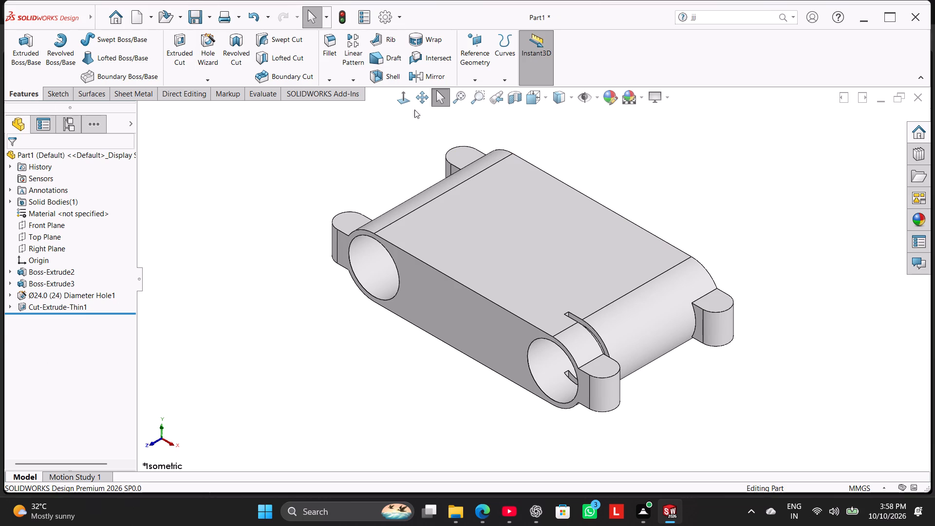
Mirror the thin cut beside the front lug about the Top Plane, with the Front Plane as the secondary mirror plane.
left_click(53, 306)
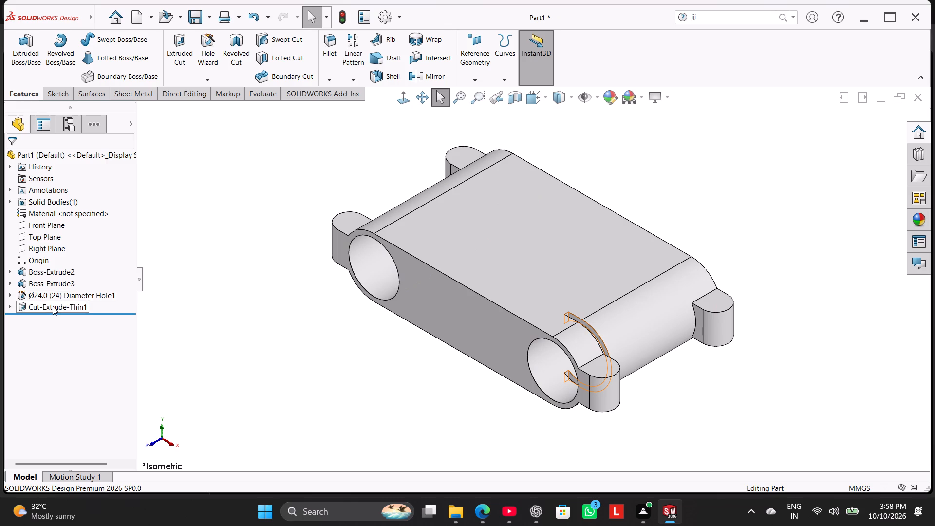
left_click(425, 75)
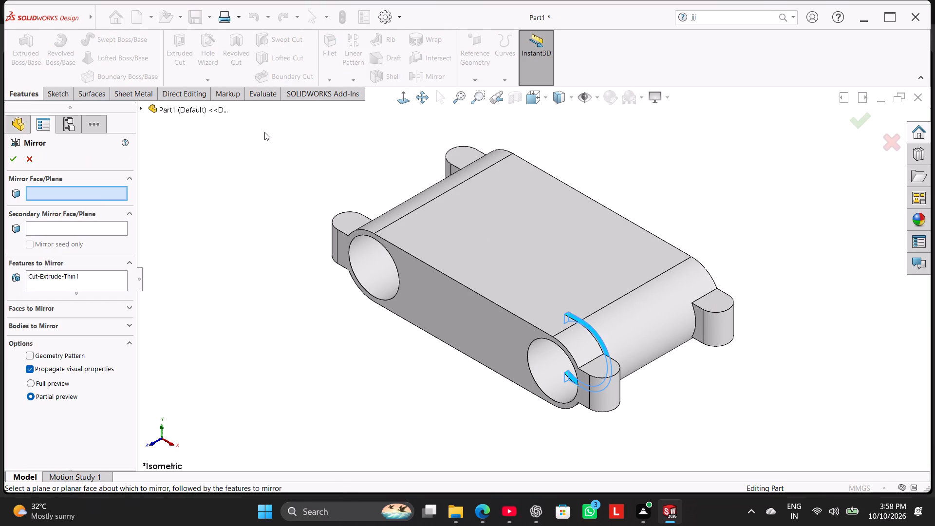
left_click(146, 110)
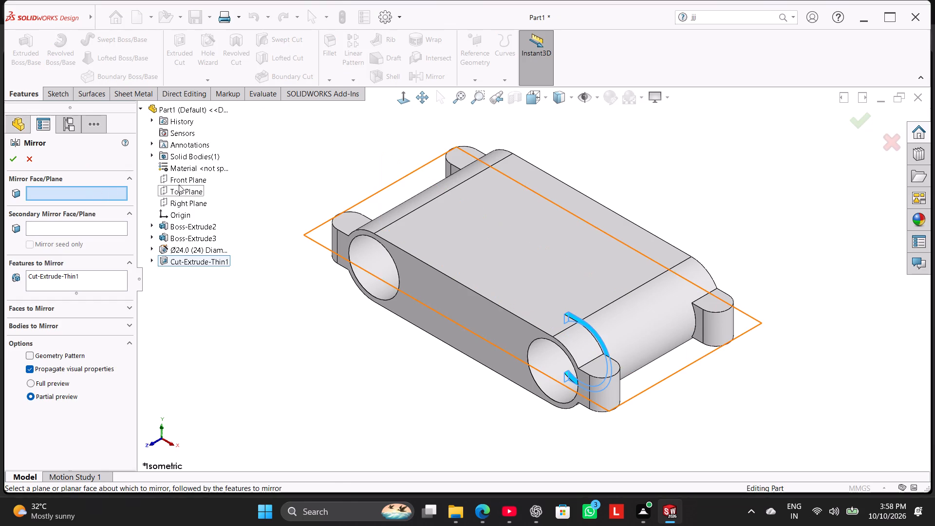
left_click(182, 187)
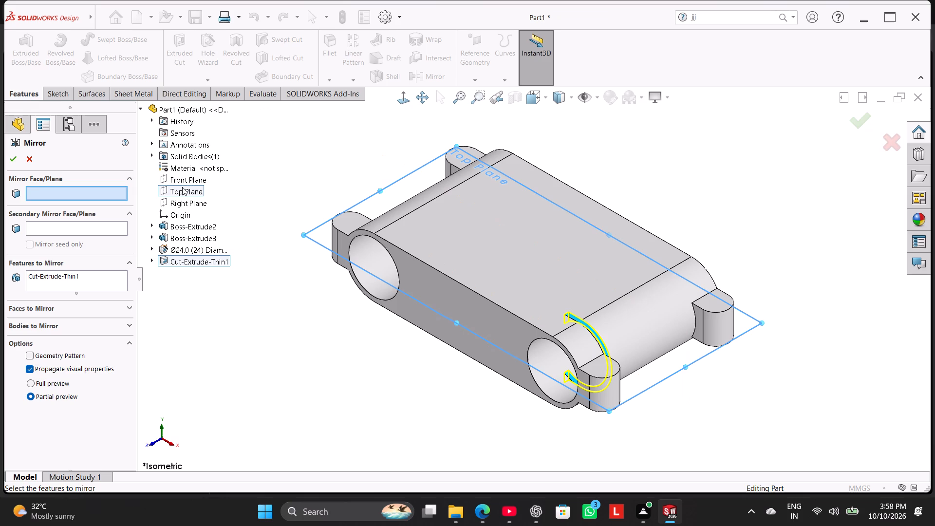
left_click(175, 182)
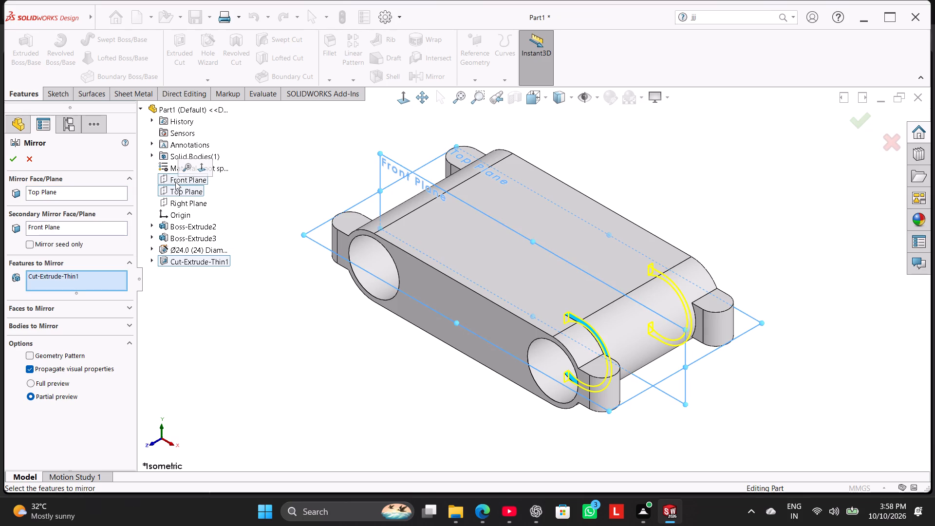
left_click(19, 154)
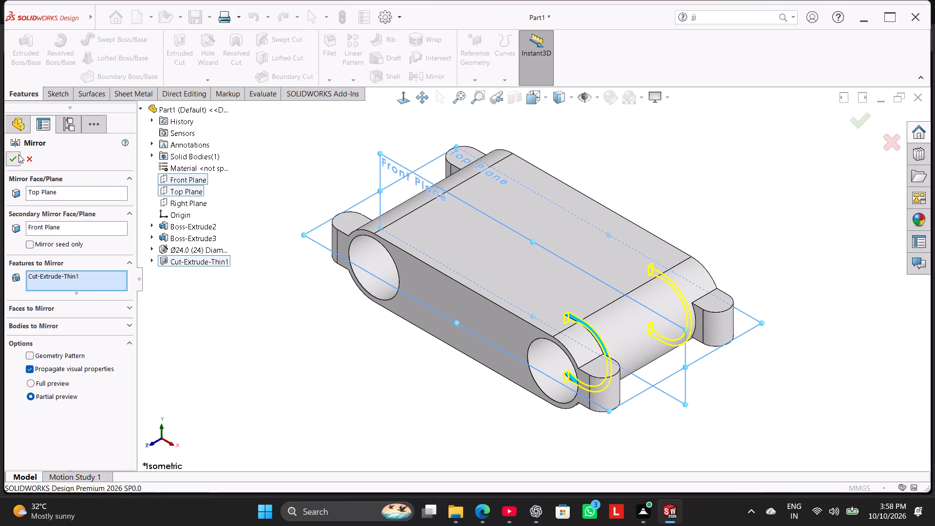
left_click(203, 208)
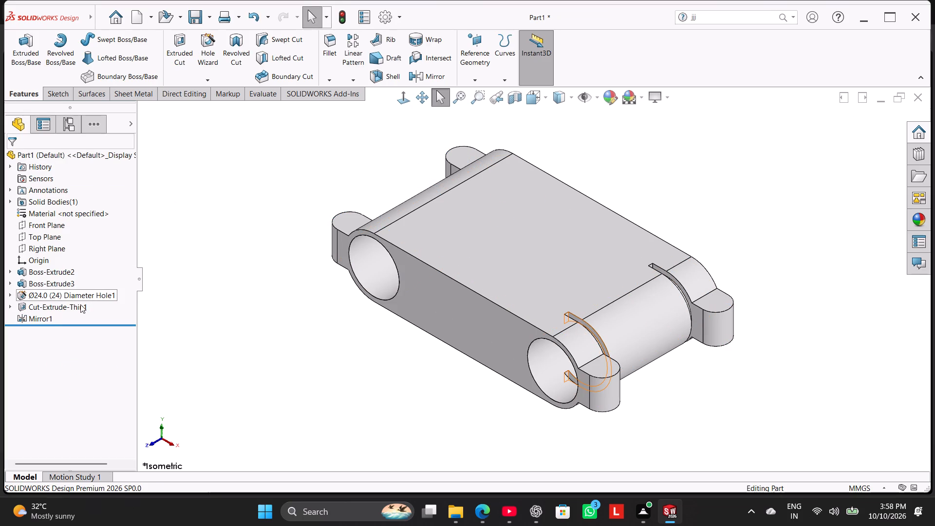
Mirror the thin cut and its existing mirror feature about the Right Plane to the opposite end of the base.
left_click(80, 304)
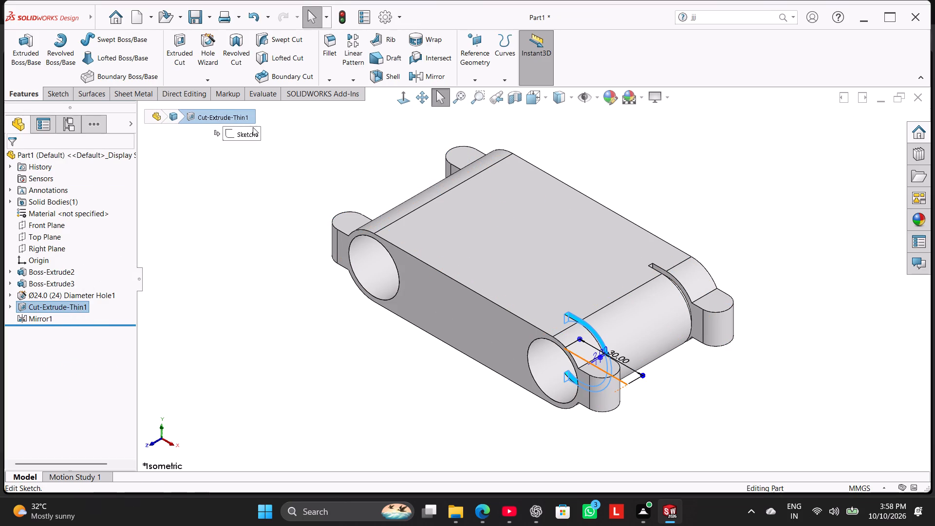
left_click(418, 71)
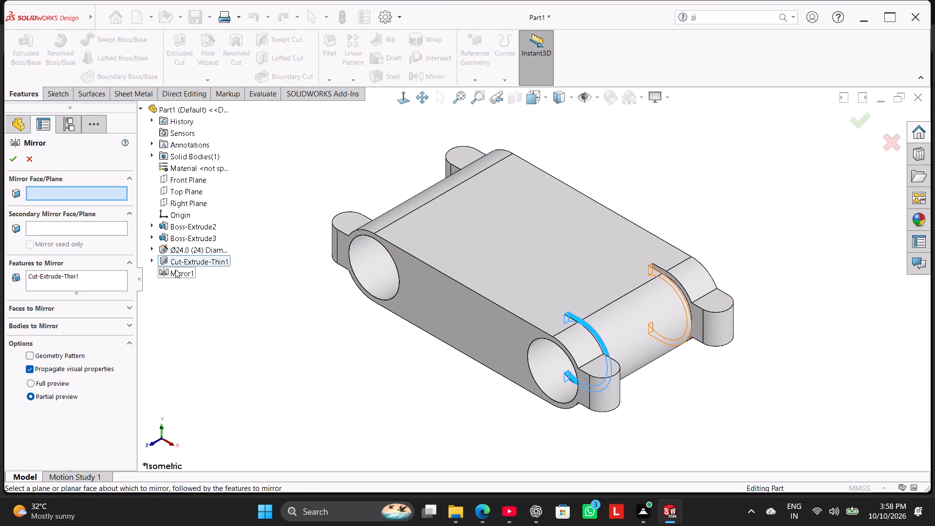
left_click(106, 282)
left_click(171, 276)
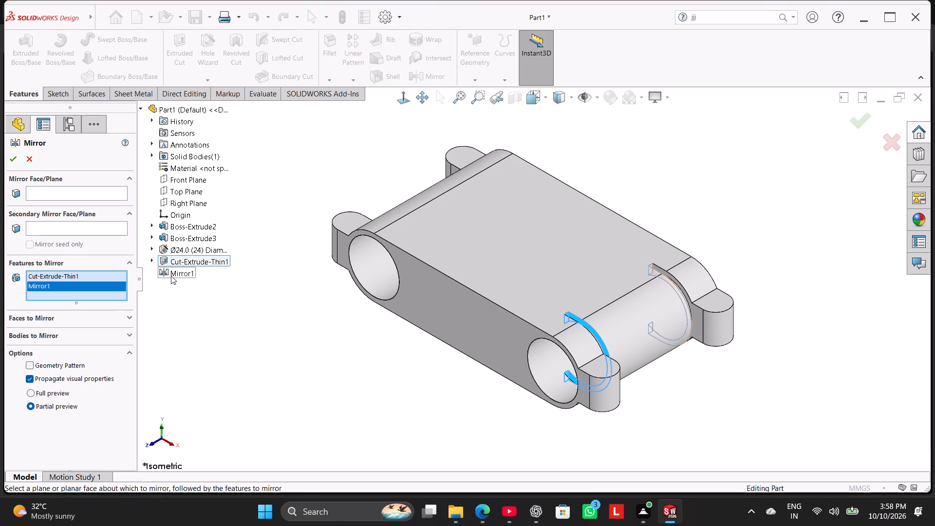
middle_click_drag(282, 283, 264, 319)
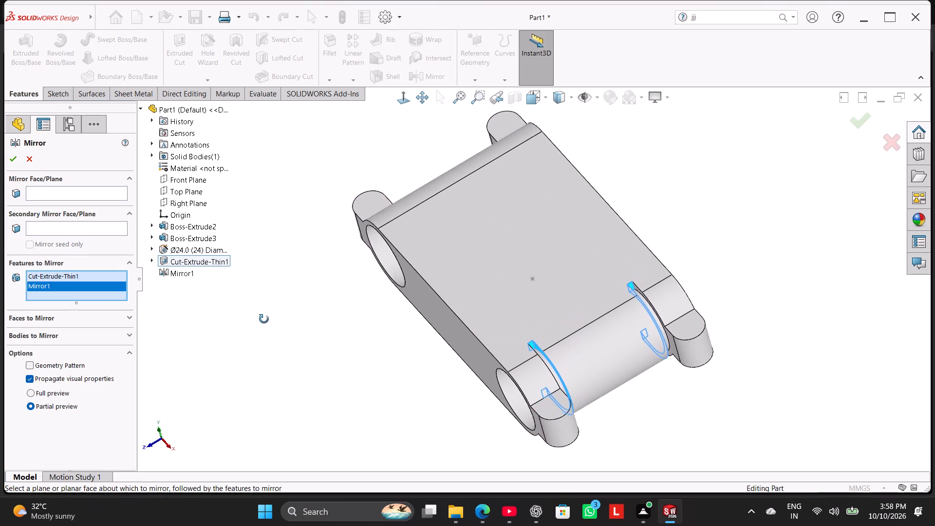
middle_click_drag(264, 319, 264, 327)
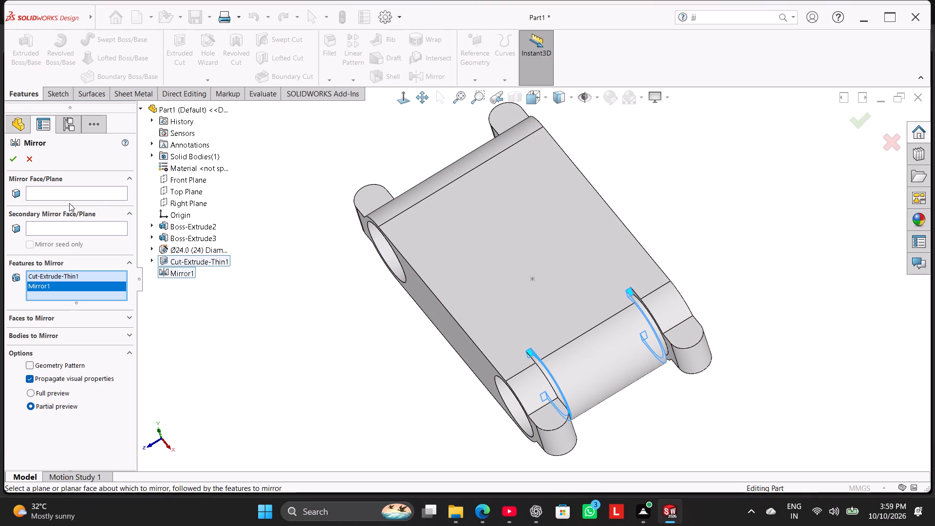
left_click(69, 196)
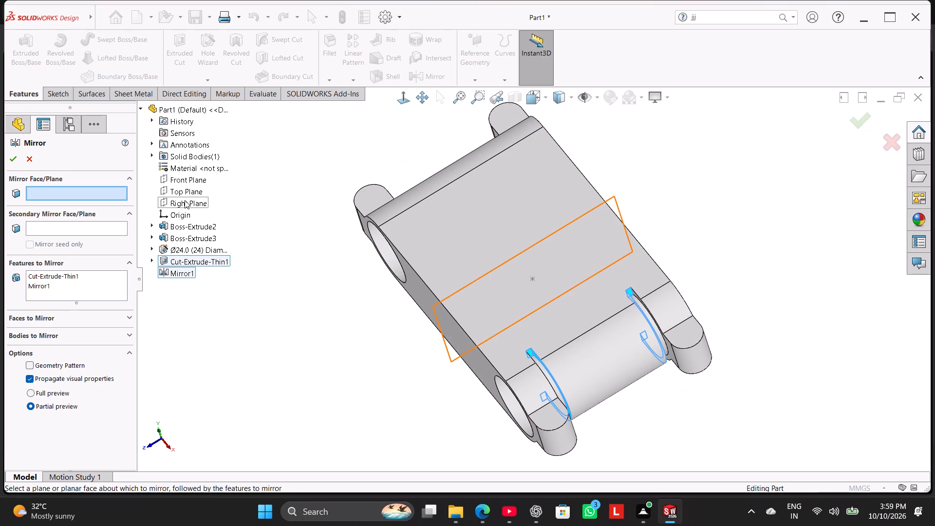
left_click(185, 200)
left_click(13, 151)
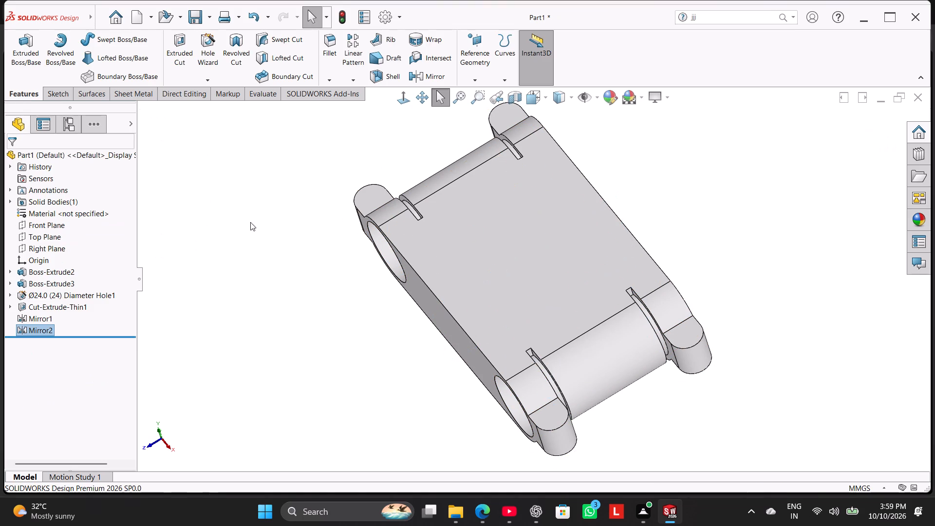
left_click(261, 226)
Examine the four thin cuts beside the lugs from several angles and return to the isometric view.
middle_click_drag(294, 260, 328, 293)
right_click_drag(325, 295, 534, 214)
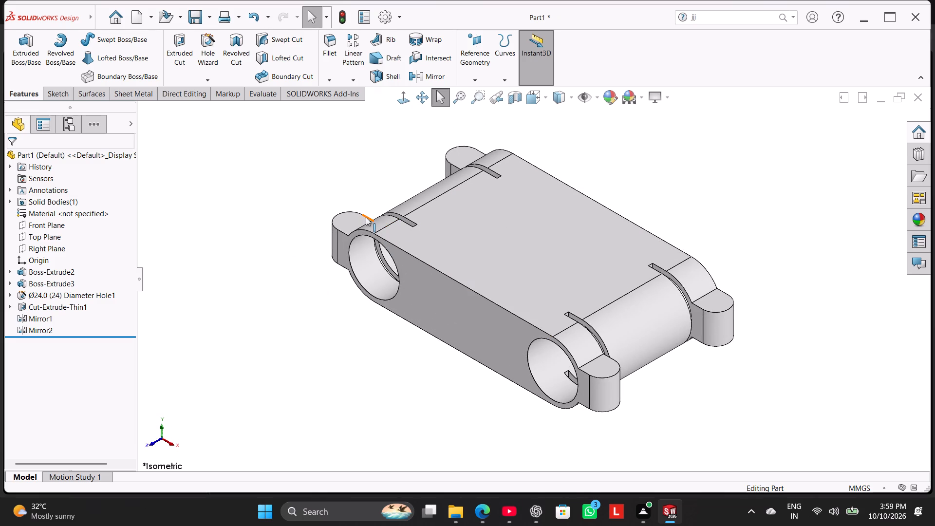
middle_click_drag(366, 216, 436, 308)
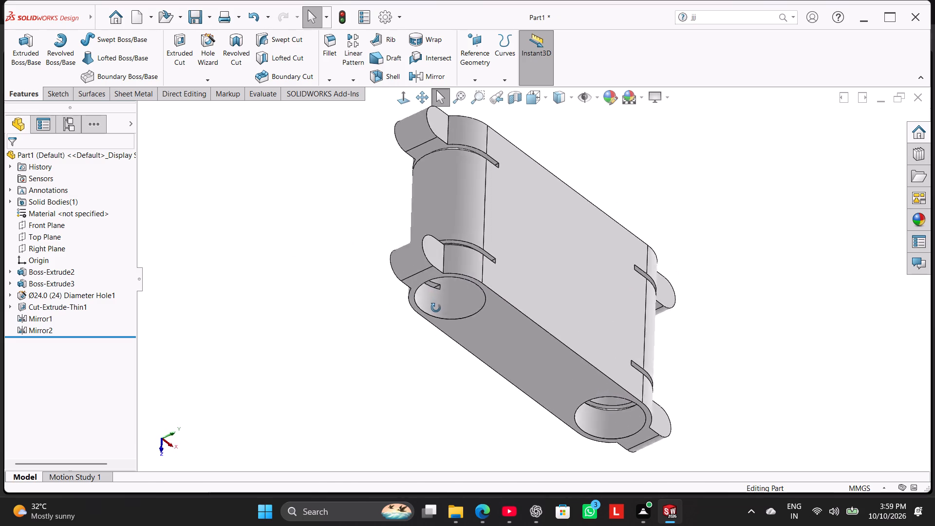
middle_click_drag(436, 308, 361, 269)
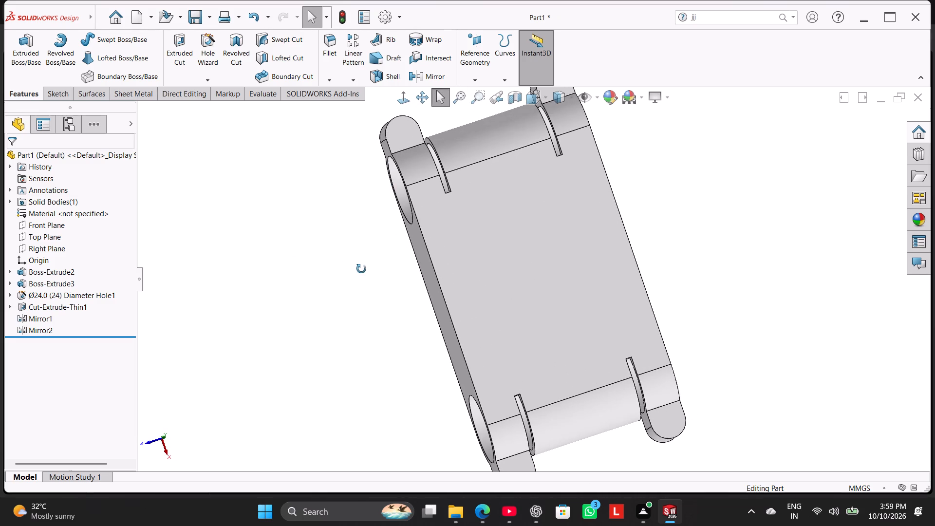
middle_click_drag(361, 269, 364, 273)
right_click_drag(355, 251, 387, 205)
right_click_drag(286, 232, 326, 207)
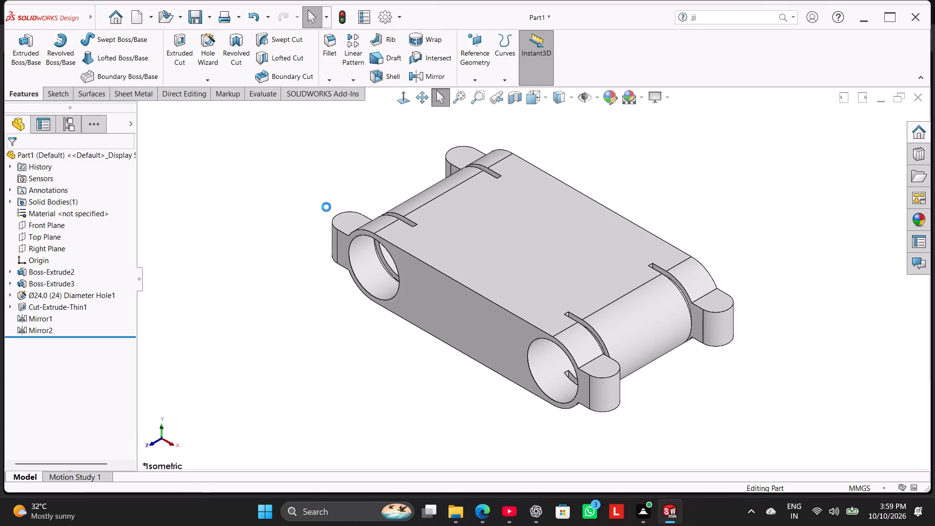
right_click_drag(326, 207, 329, 205)
right_click_drag(321, 223, 345, 211)
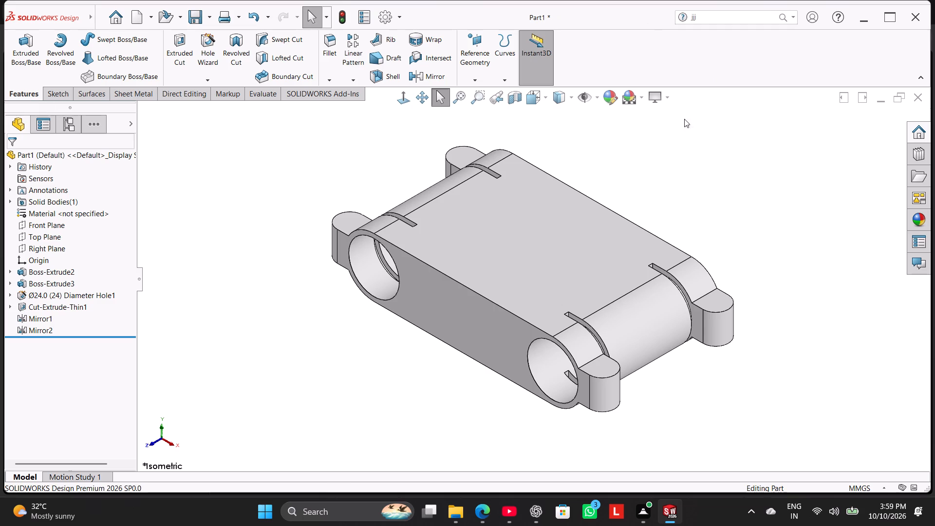
Start a sketch on the base's flat top face and draw a corner rectangle about 13 mm square outward from its back edge.
right_click(498, 235)
left_click(527, 218)
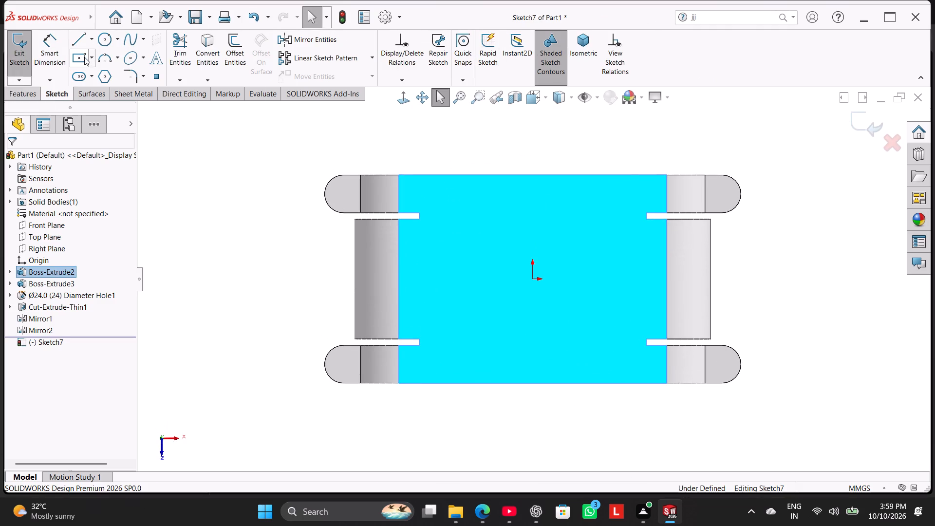
left_click(90, 59)
left_click(86, 71)
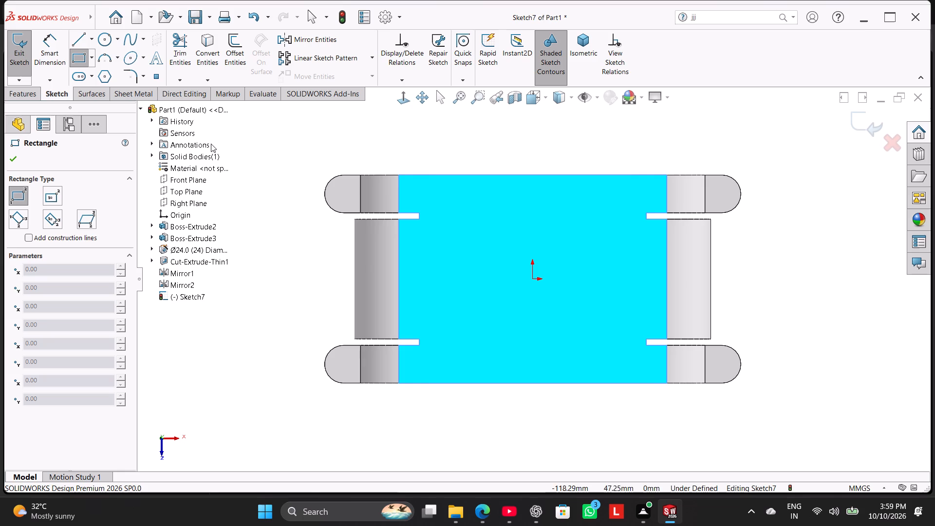
left_click(504, 173)
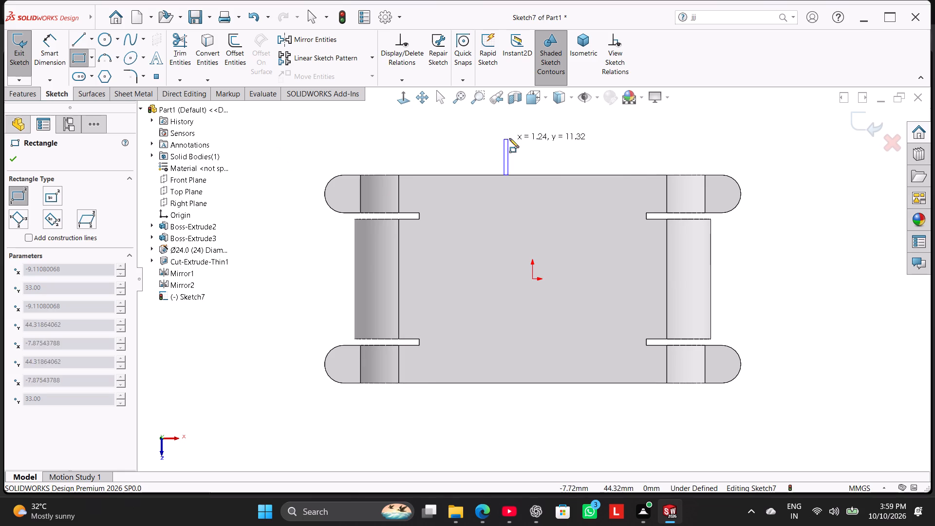
left_click(546, 134)
right_click(574, 143)
left_click(593, 151)
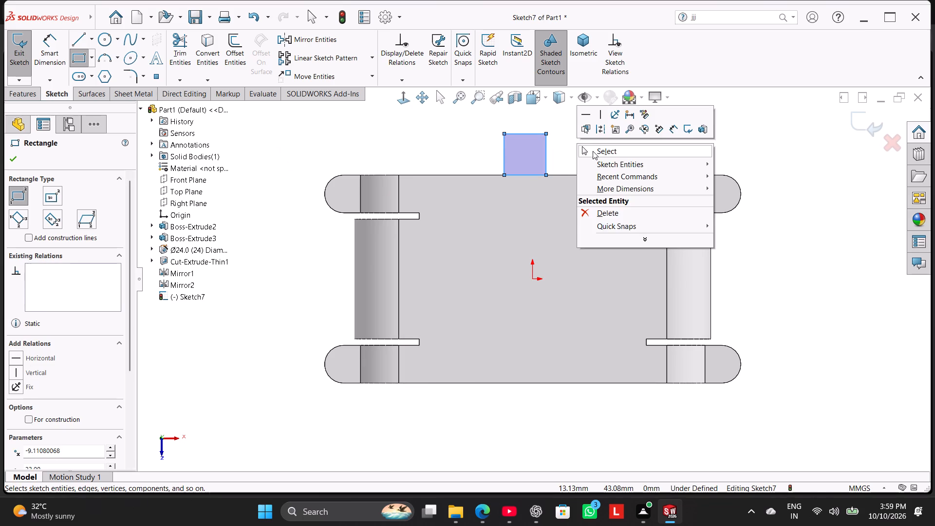
Dimension the rectangle's height perpendicular to the base's back edge as 12 mm.
left_click(61, 47)
left_click(504, 160)
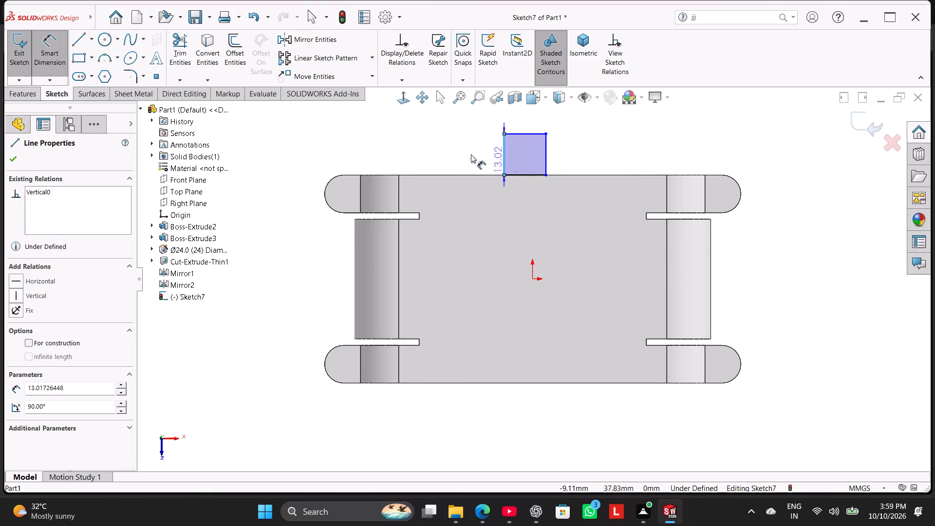
left_click(459, 153)
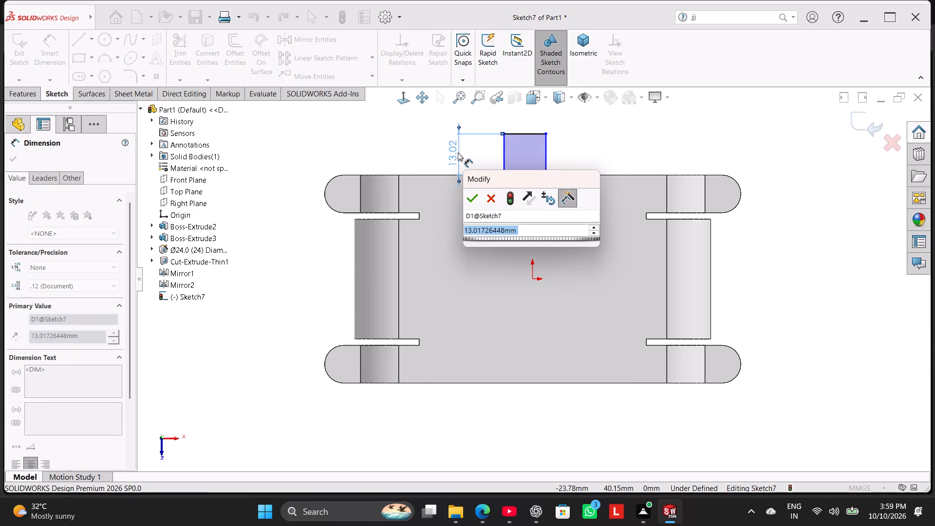
type("12")
key("Return")
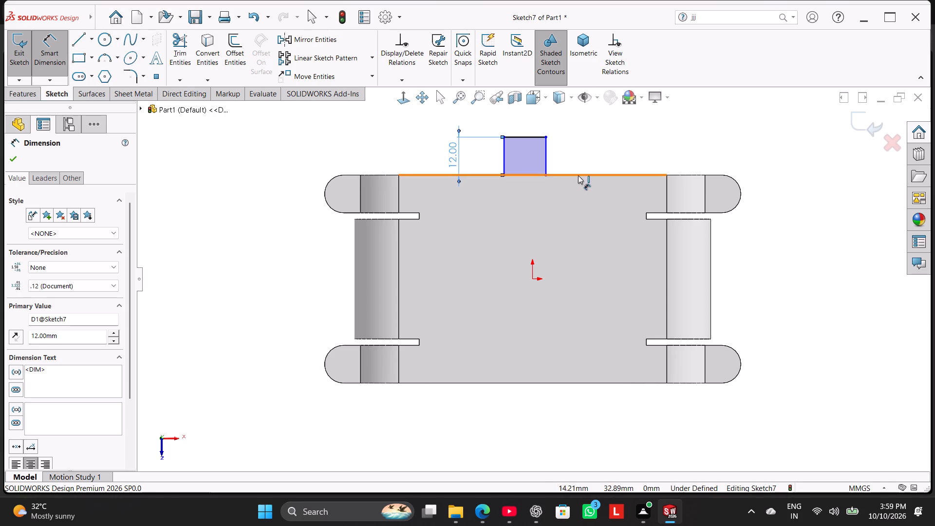
Dimension the distance from the rectangle's right side to the outer arc of the back right lug as 60 mm.
left_click(545, 149)
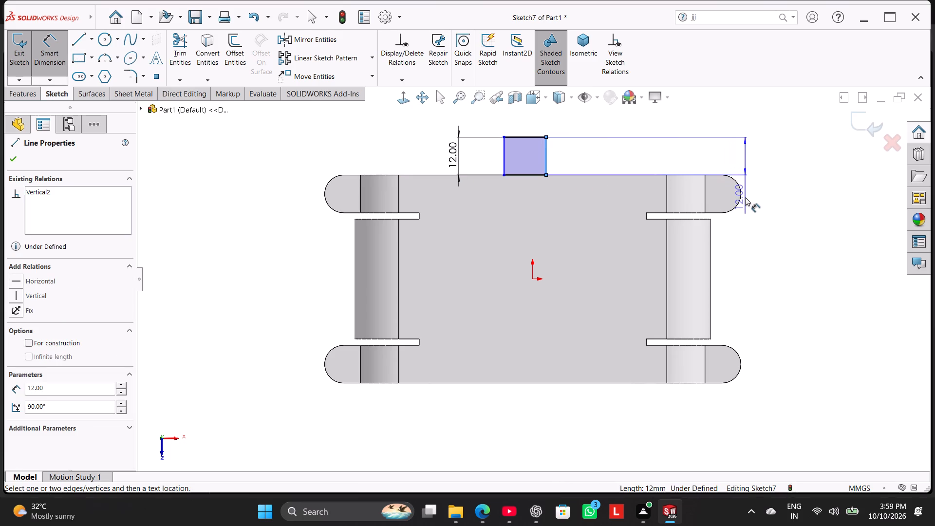
left_click(740, 196, "shift")
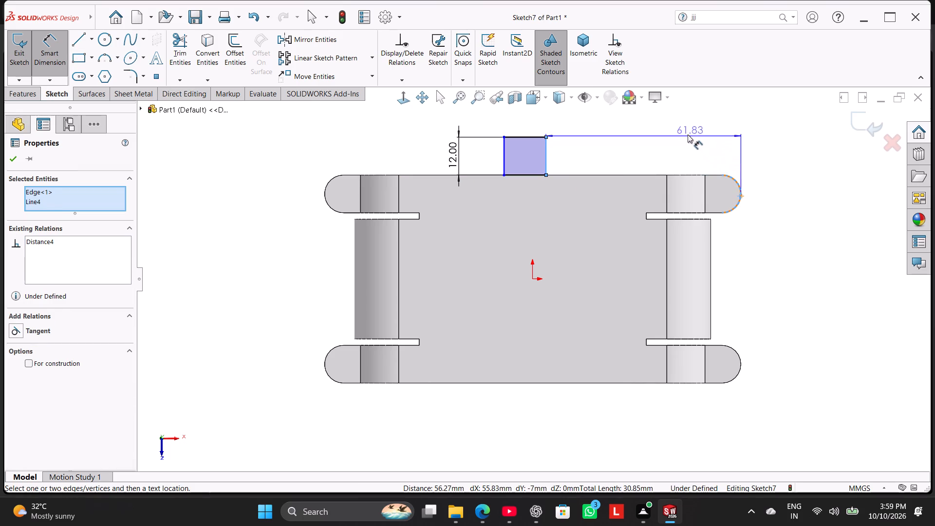
left_click(687, 134)
type("60")
key("Return")
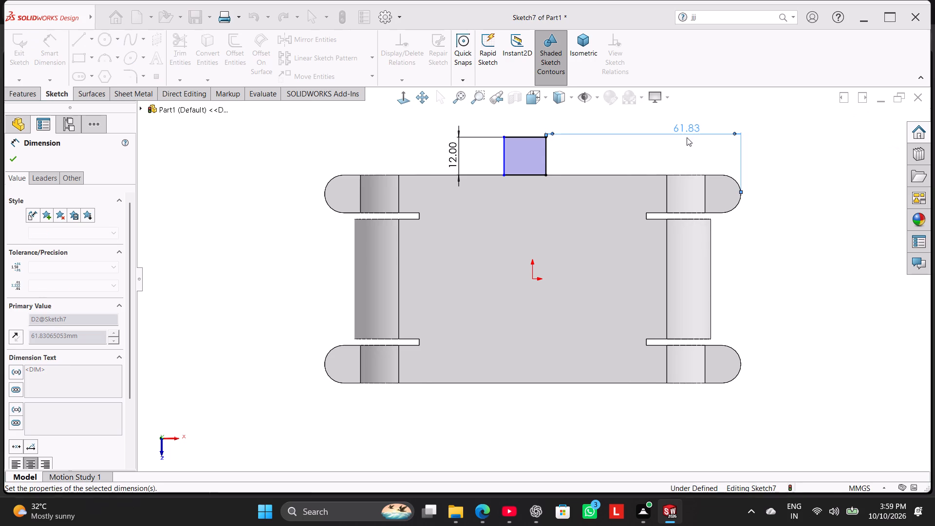
right_click(773, 173)
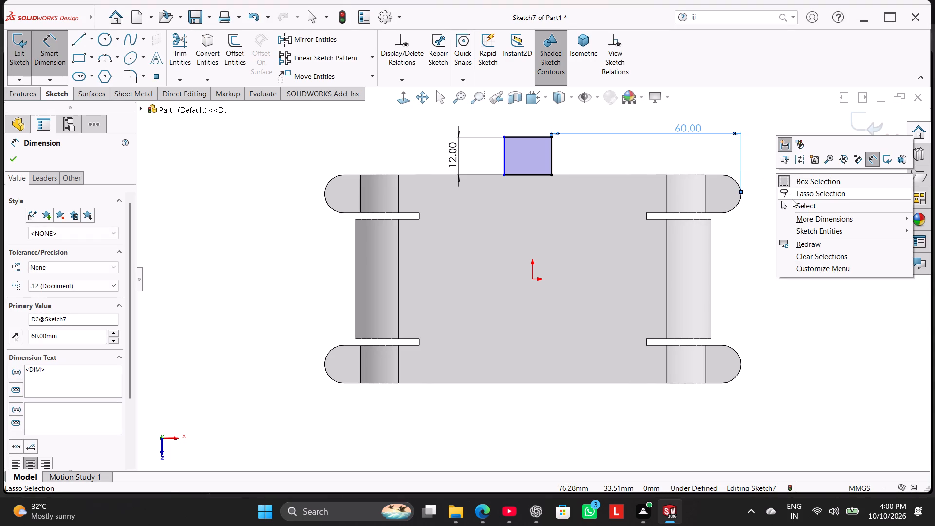
left_click(776, 131)
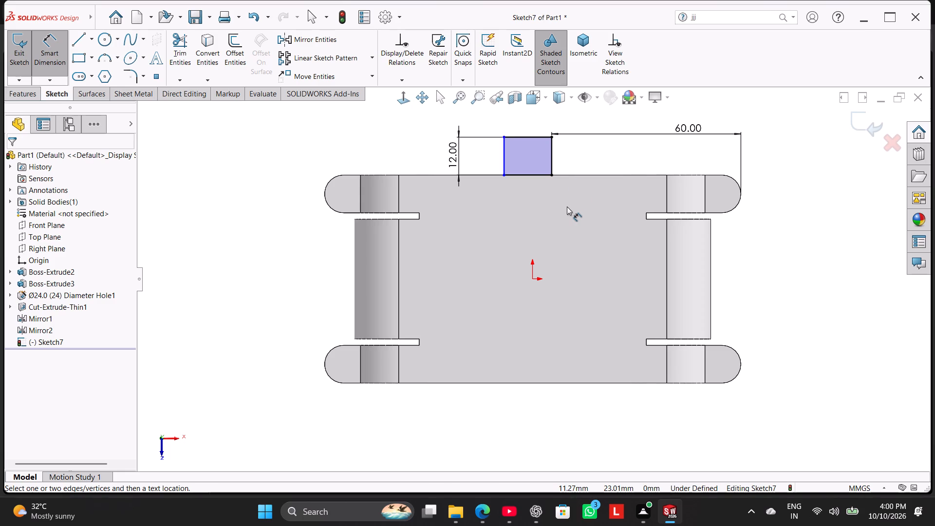
Dimension the distance from the rectangle's left side to the outer arc of the back left lug as 60 mm.
left_click(504, 149, "shift")
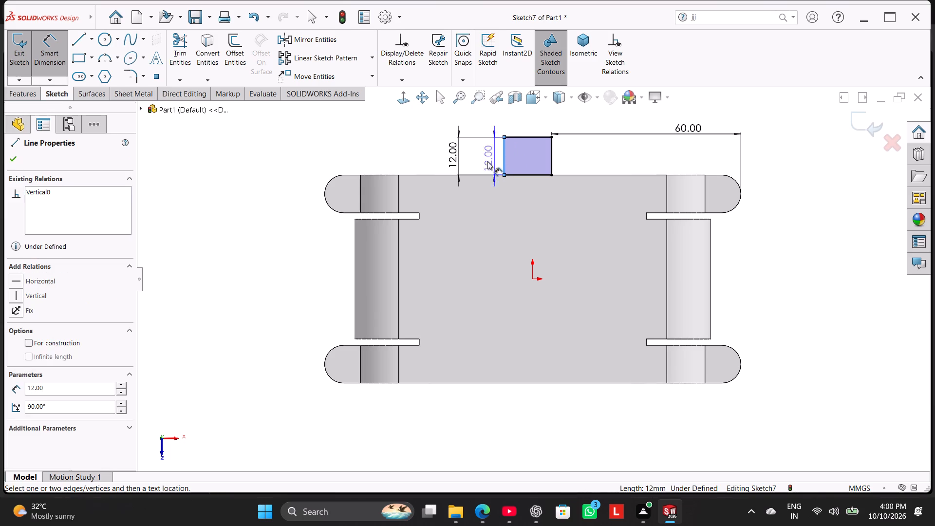
left_click(328, 186, "shift")
left_click(370, 132)
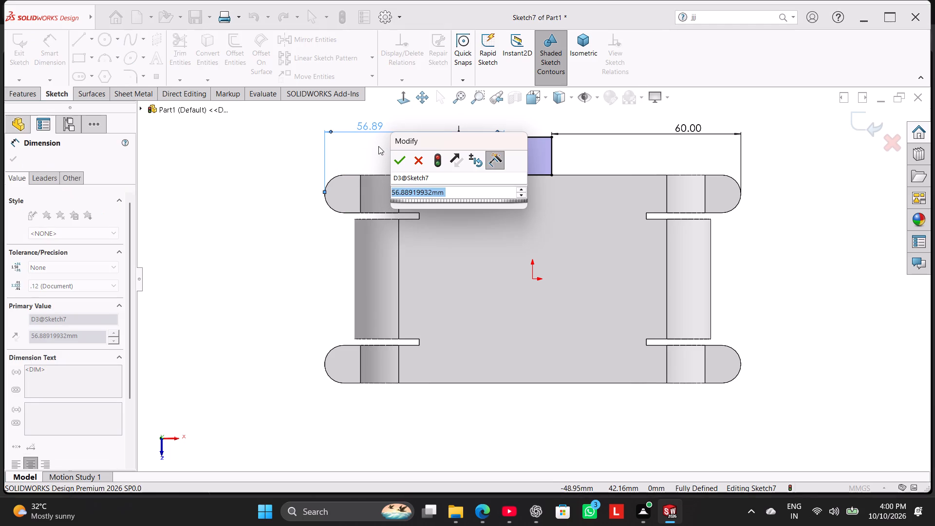
type("60")
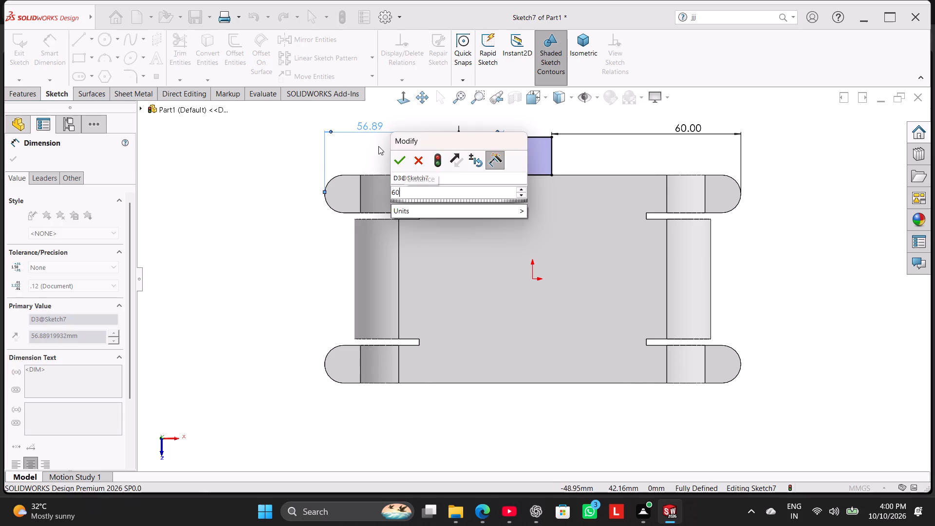
key("Return")
right_click(245, 236)
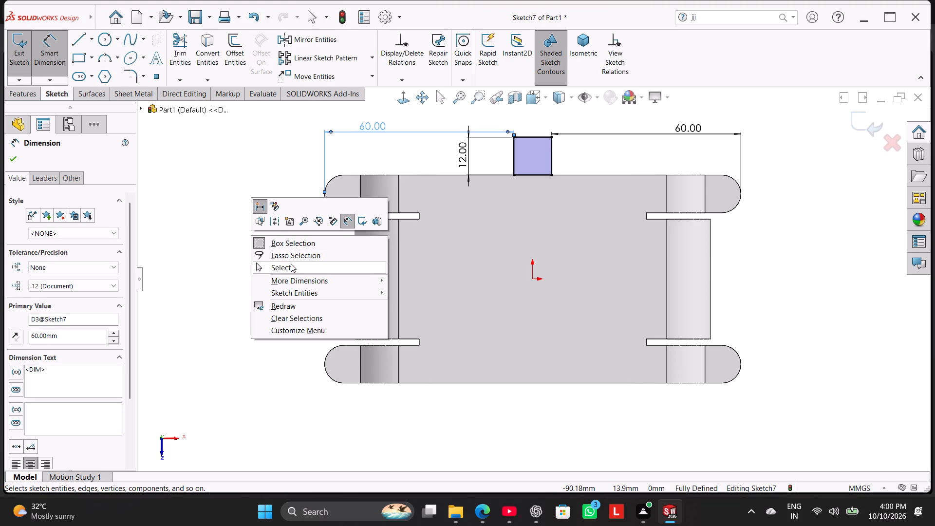
left_click(292, 266)
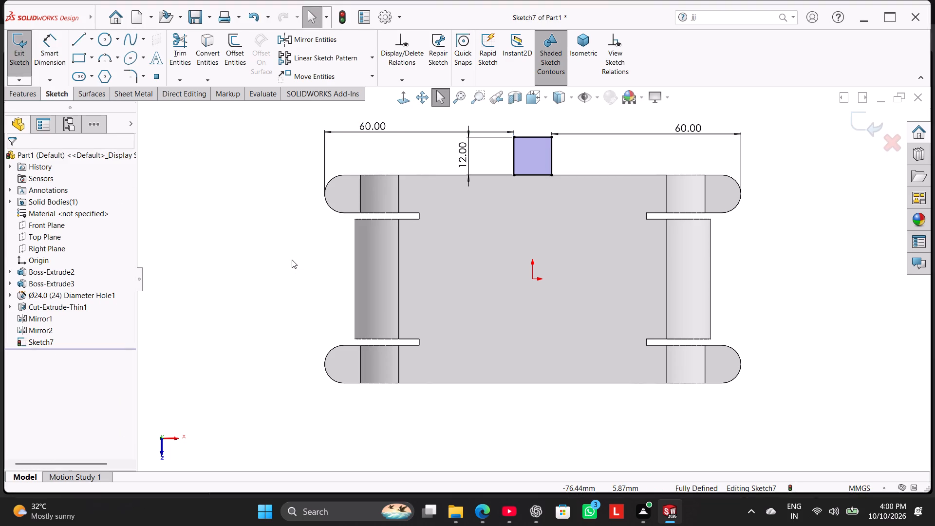
Extrude the rectangle as a boss with the Through All end condition, reversed downward through the base's thickness and merged with the body.
left_click(37, 91)
left_click(24, 66)
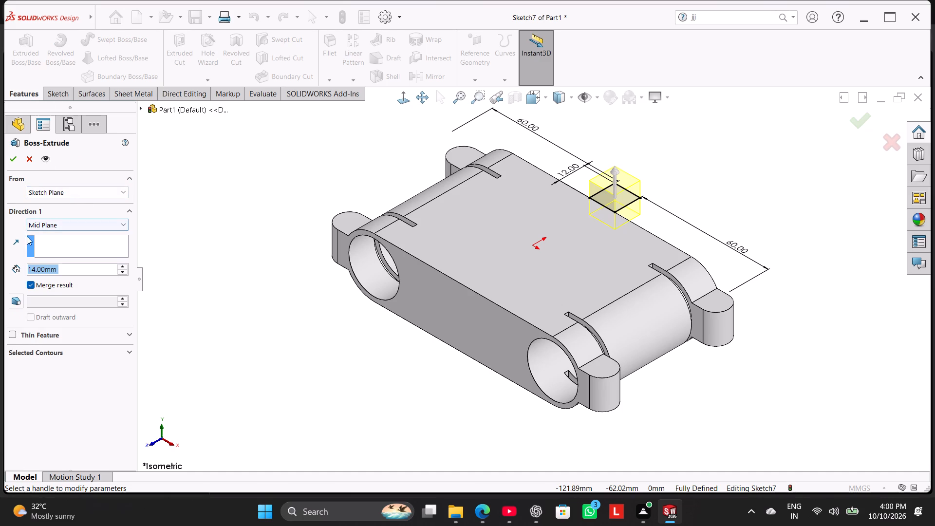
left_click(47, 225)
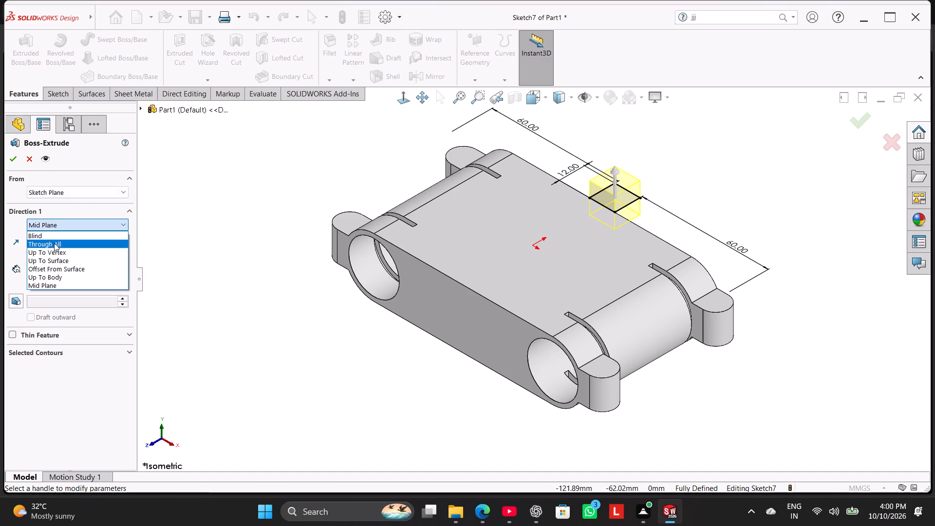
left_click(54, 243)
left_click(19, 225)
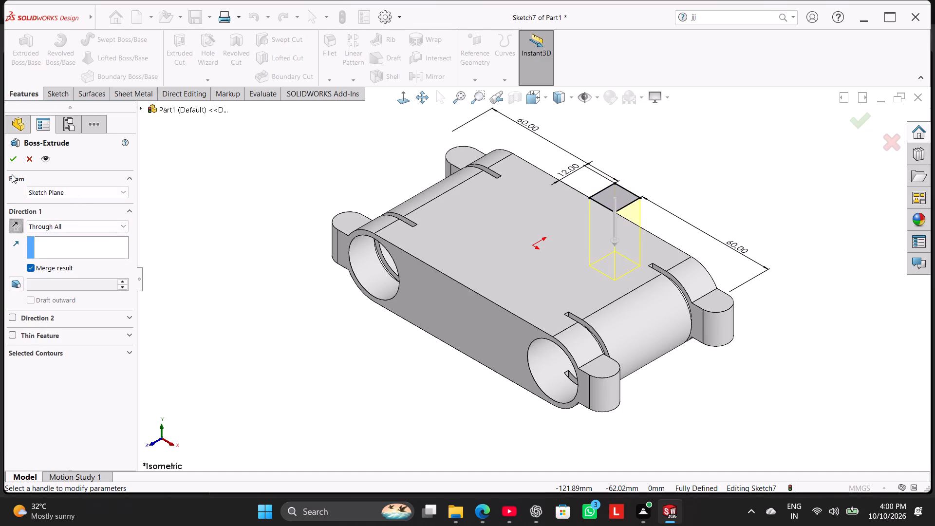
left_click(19, 159)
left_click(182, 225)
Examine the side tab, lugs, holes and thin cuts from several angles and return to the isometric view.
middle_click_drag(214, 234, 167, 287)
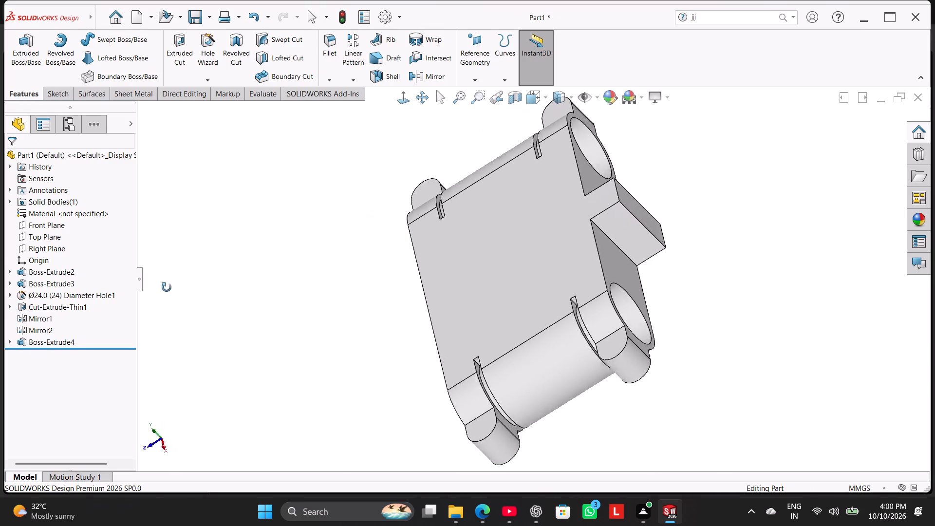
middle_click_drag(167, 287, 151, 262)
right_click_drag(265, 303, 328, 272)
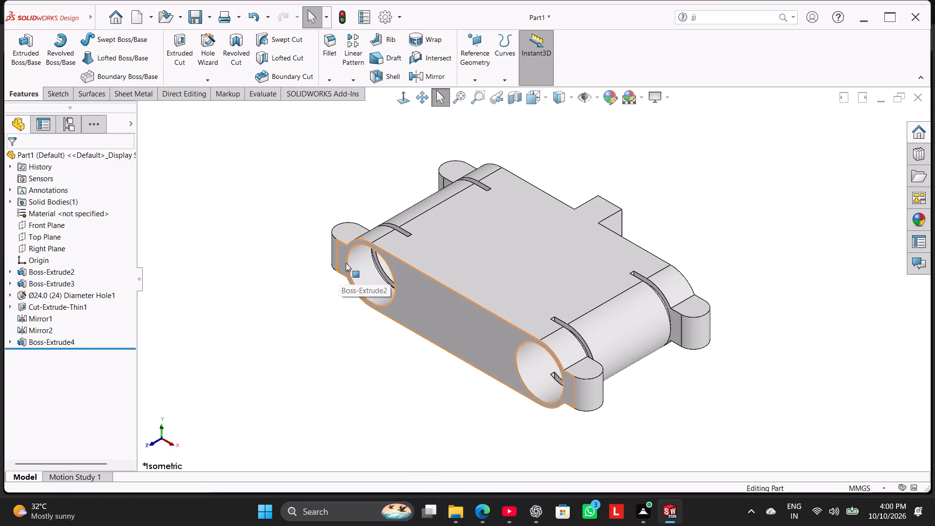
middle_click_drag(325, 280, 490, 232)
scroll(327, 285, "down", 1)
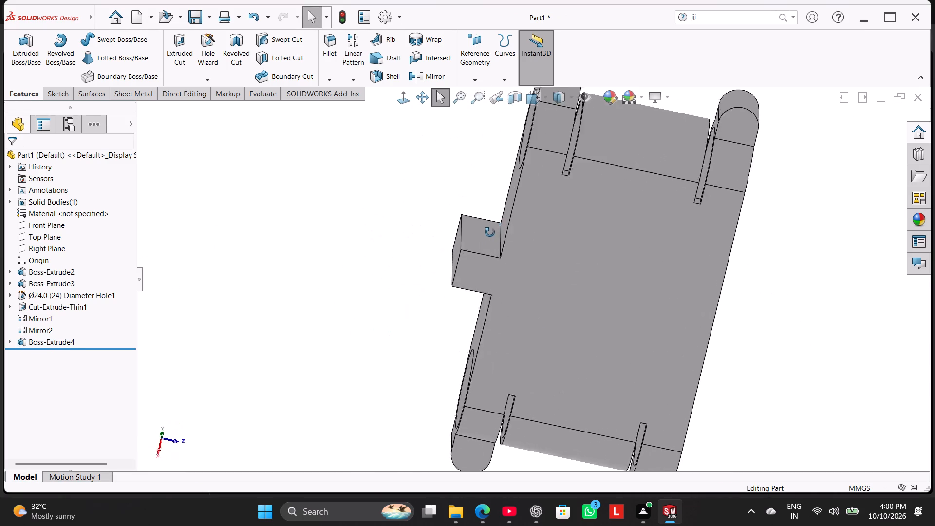
middle_click_drag(490, 232, 351, 367)
right_click_drag(370, 331, 524, 246)
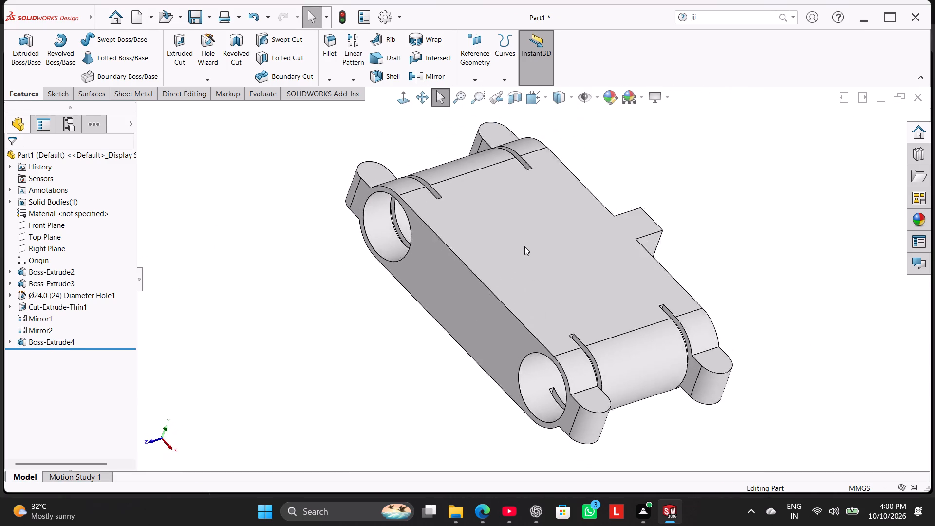
middle_click_drag(342, 228, 268, 282)
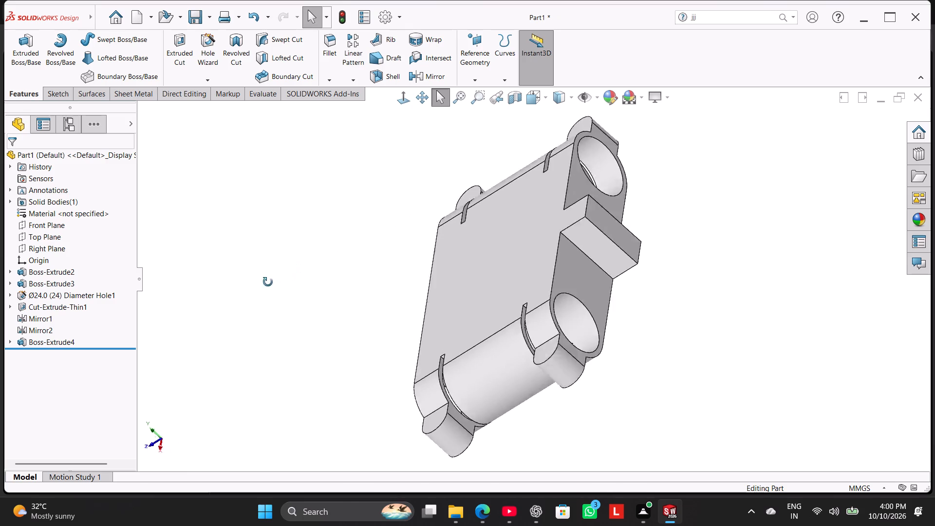
middle_click_drag(268, 282, 230, 179)
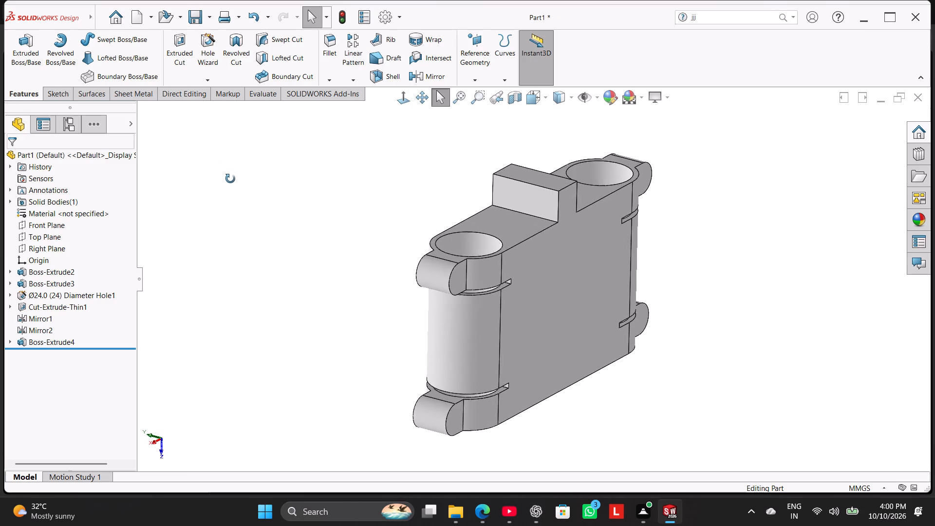
middle_click_drag(230, 179, 231, 243)
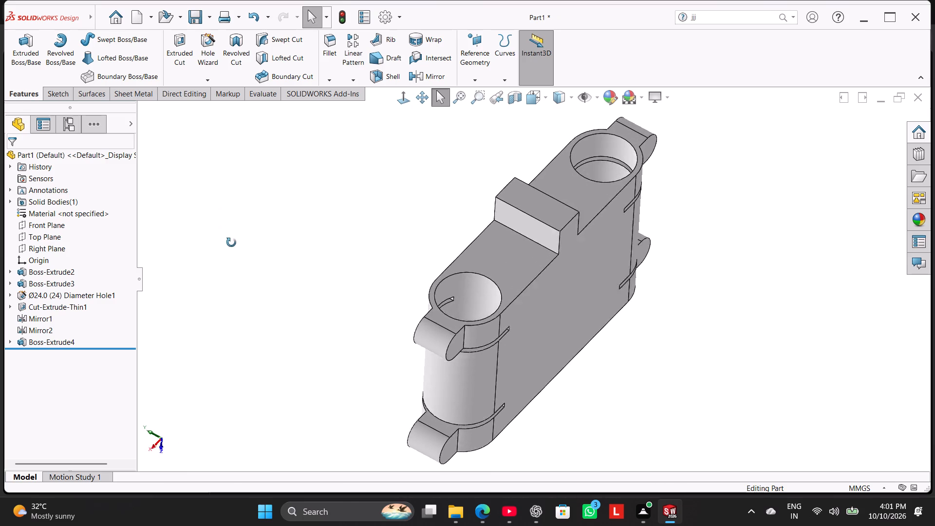
middle_click_drag(231, 243, 437, 298)
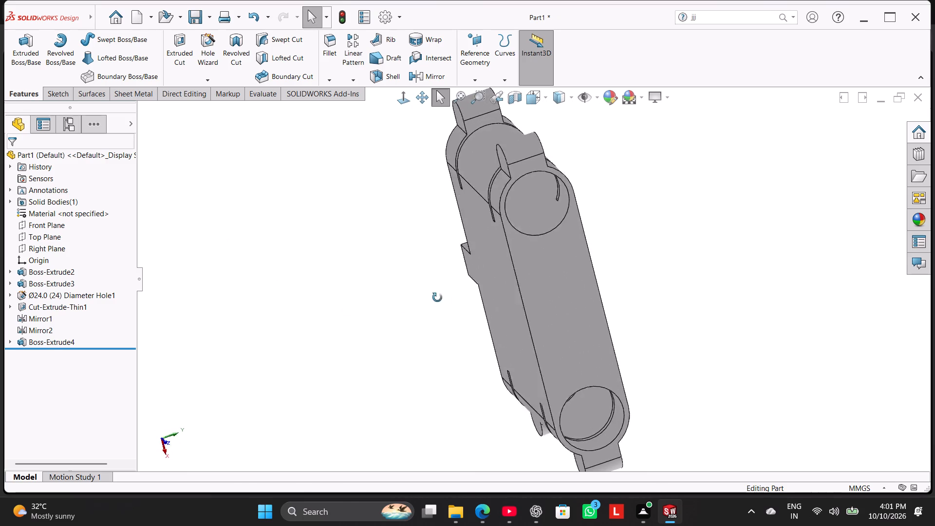
middle_click_drag(437, 298, 323, 324)
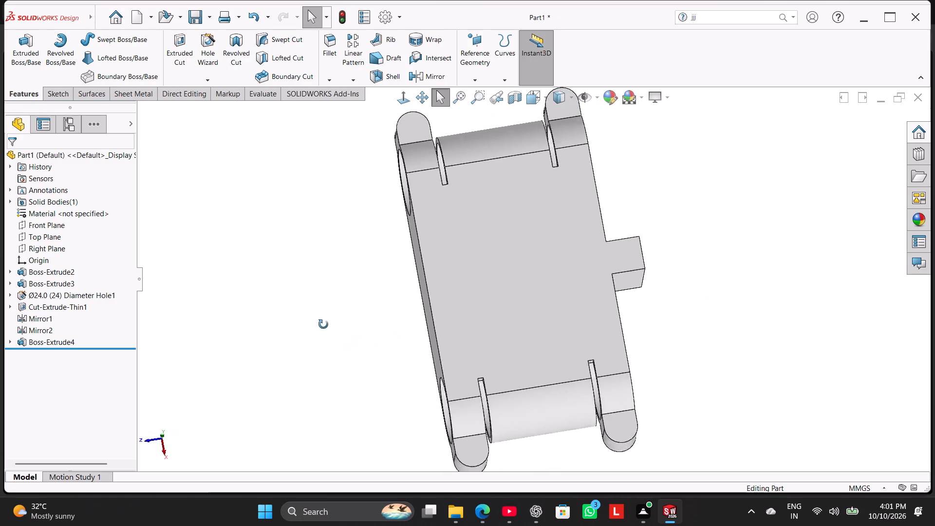
middle_click_drag(323, 324, 319, 270)
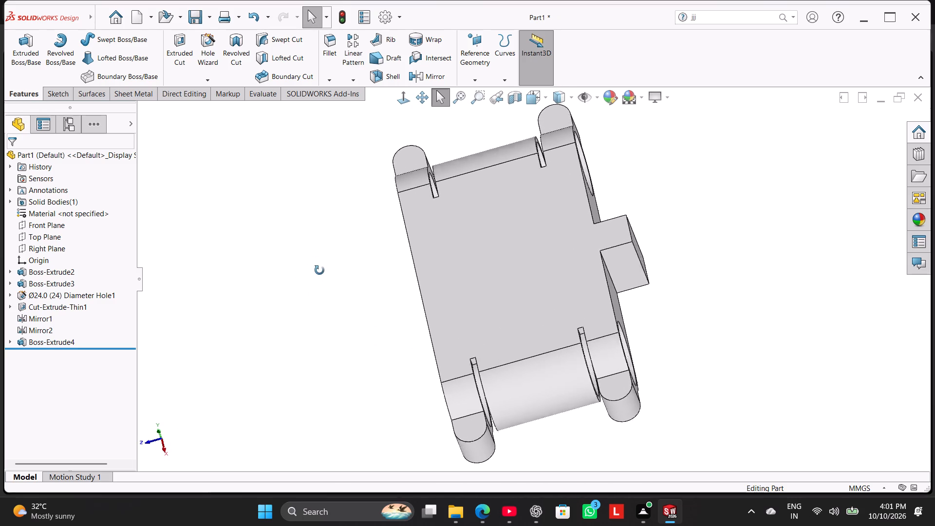
middle_click_drag(319, 270, 321, 227)
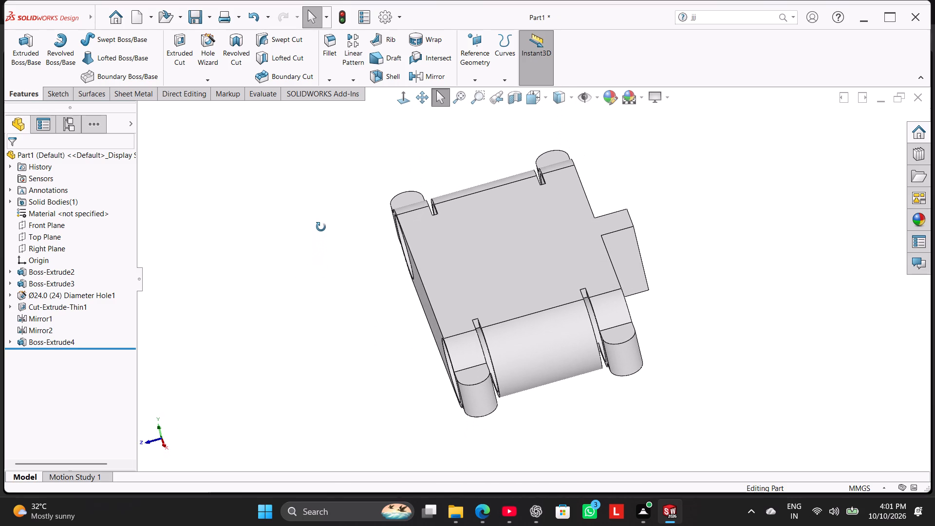
middle_click_drag(321, 227, 328, 256)
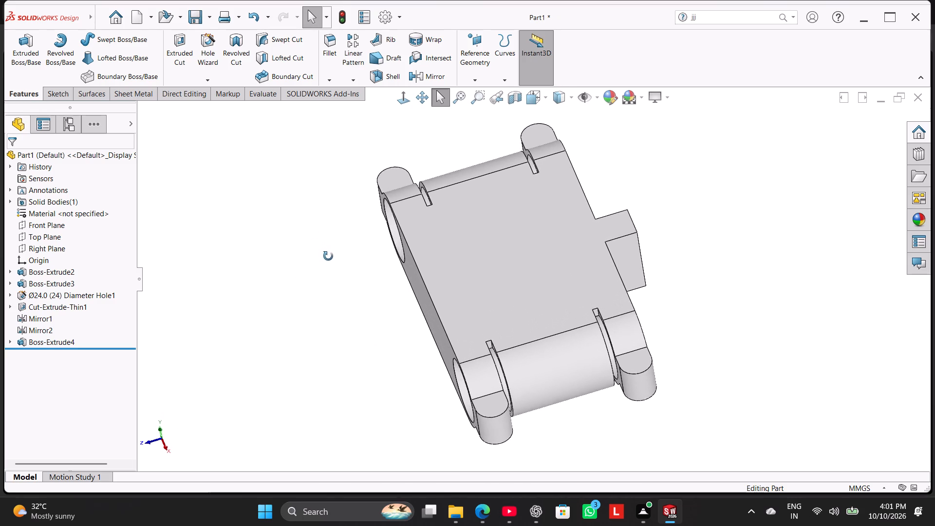
middle_click_drag(328, 256, 342, 278)
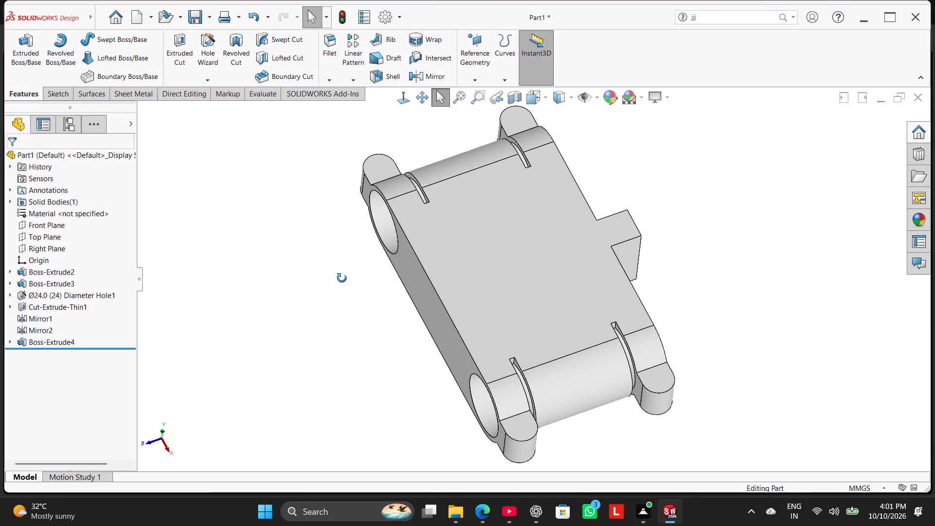
middle_click_drag(342, 278, 343, 288)
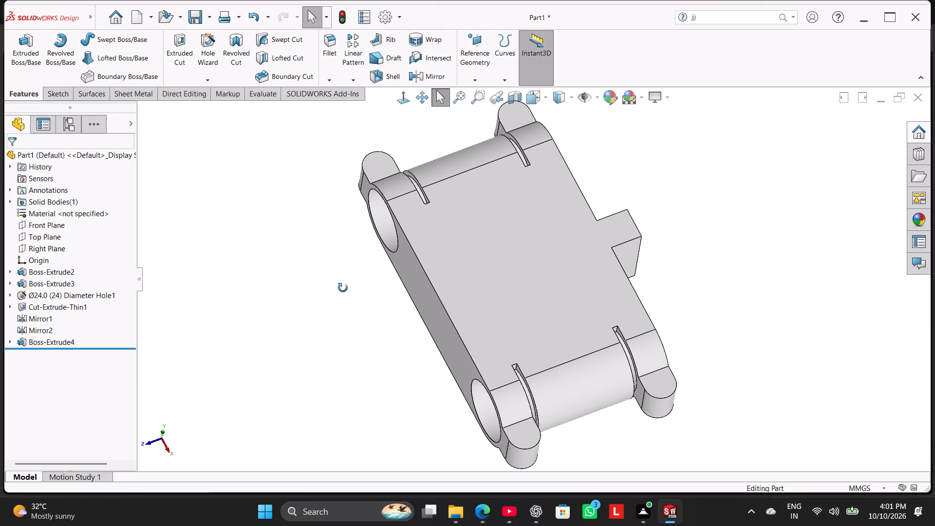
middle_click_drag(343, 288, 344, 297)
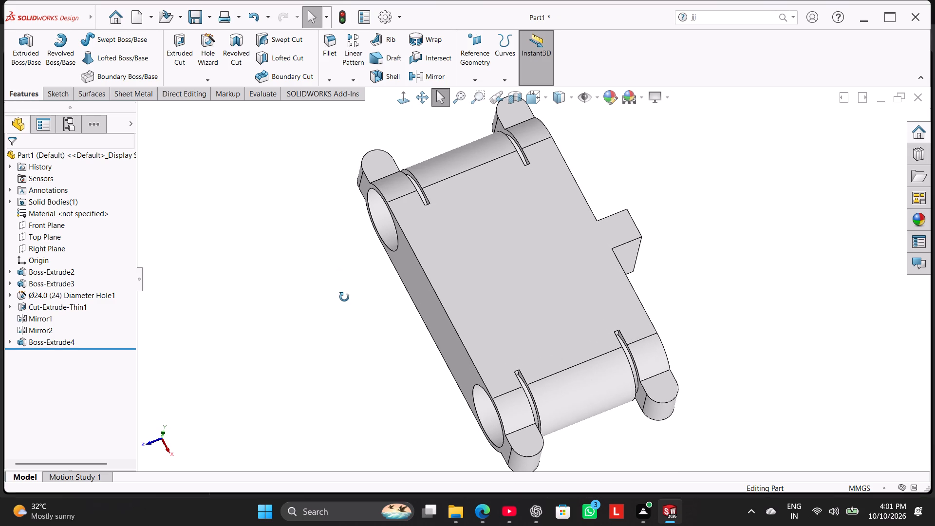
middle_click_drag(344, 297, 318, 262)
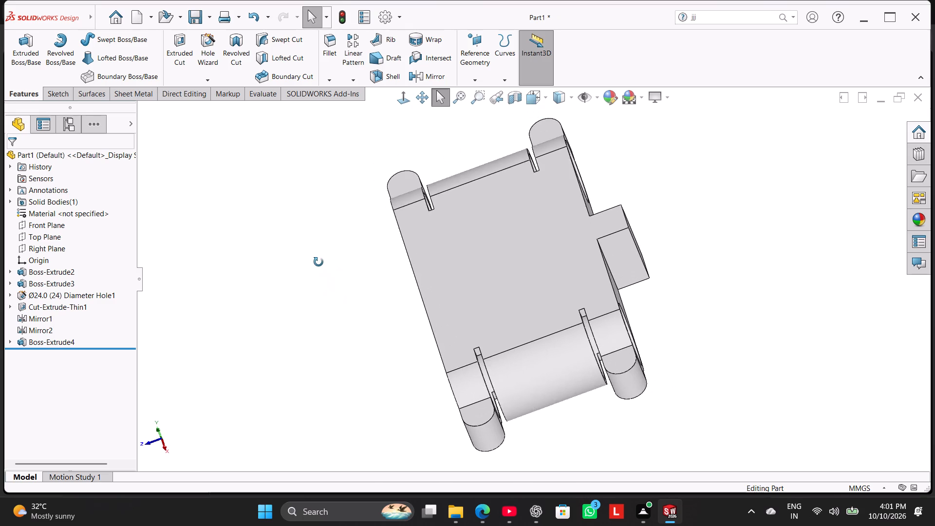
middle_click_drag(318, 262, 324, 253)
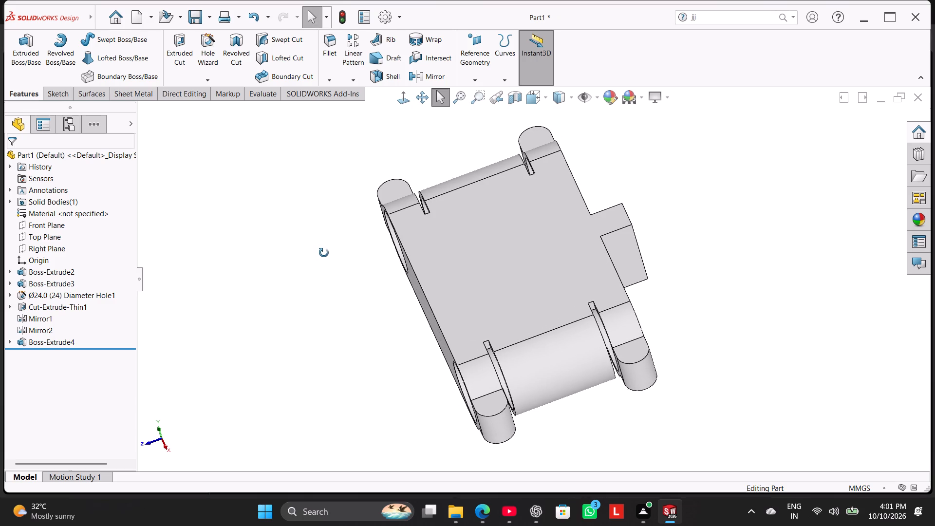
middle_click_drag(324, 253, 324, 253)
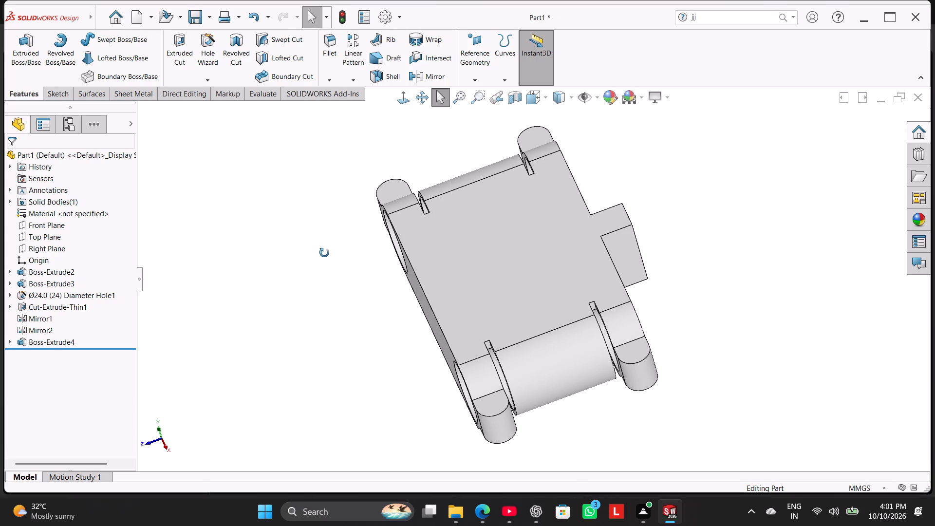
middle_click_drag(324, 253, 327, 259)
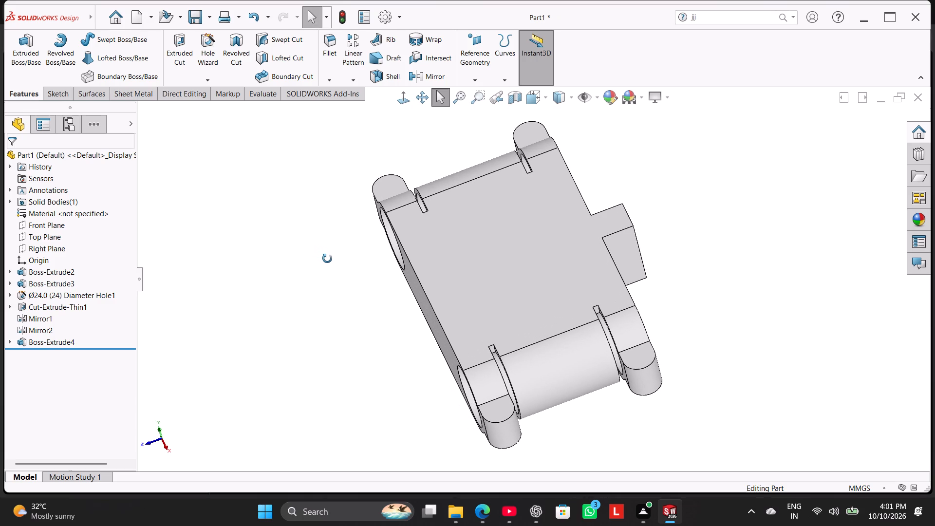
middle_click_drag(327, 259, 369, 250)
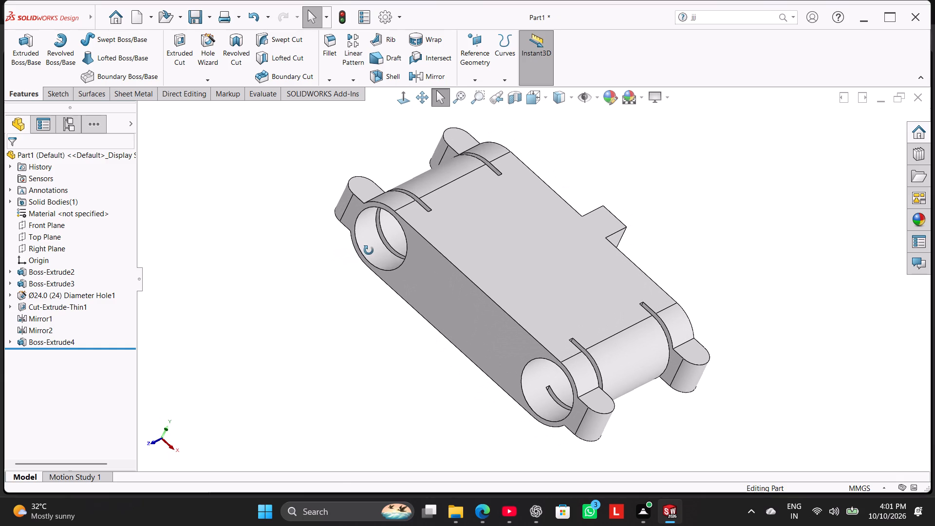
middle_click_drag(369, 250, 370, 255)
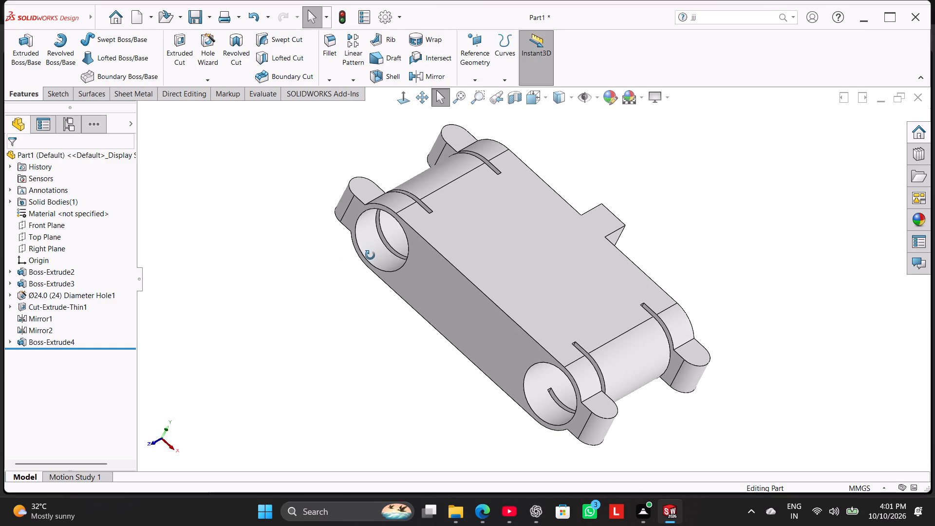
middle_click_drag(370, 255, 370, 256)
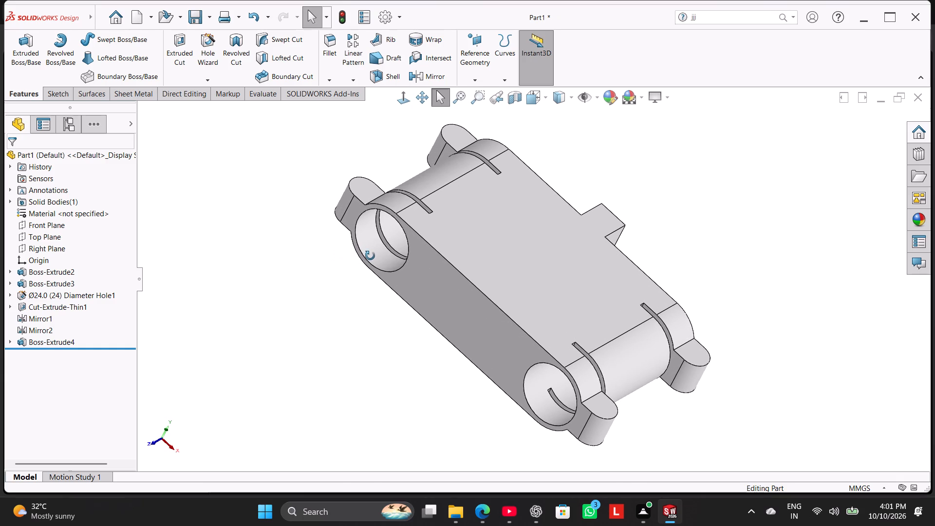
middle_click_drag(370, 256, 361, 276)
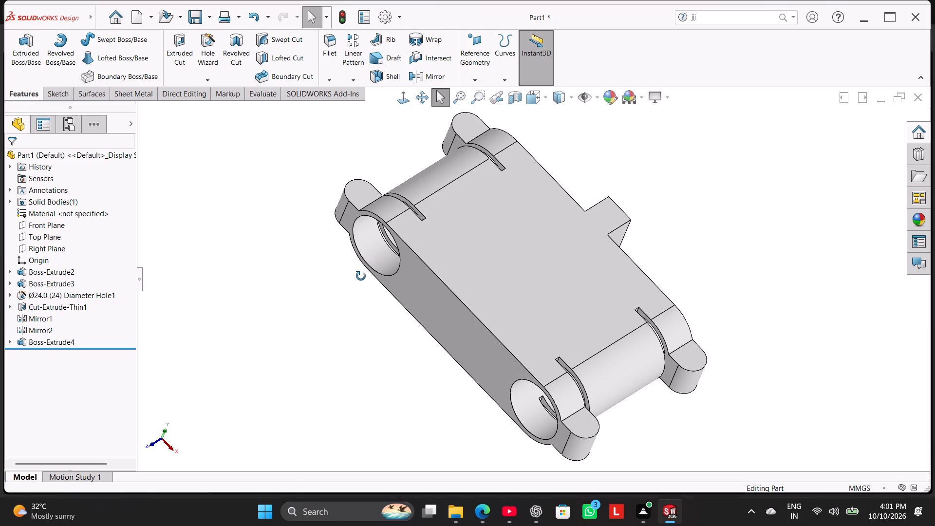
middle_click_drag(361, 276, 299, 258)
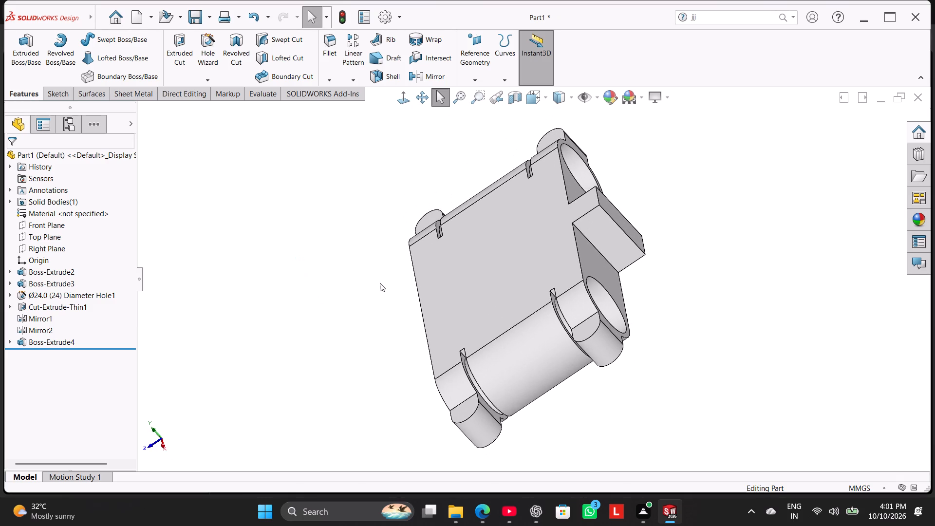
middle_click_drag(374, 287, 486, 336)
right_click_drag(354, 347, 428, 297)
middle_click_drag(308, 222, 317, 229)
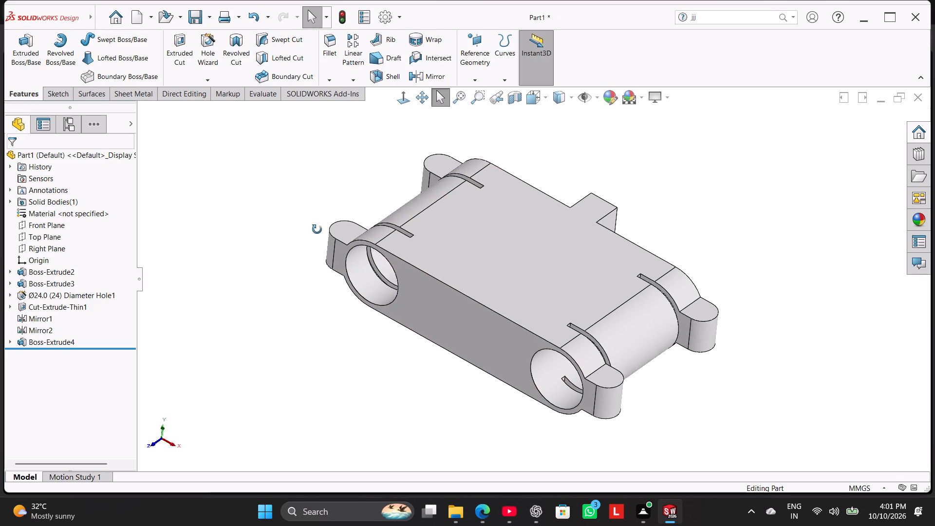
middle_click_drag(317, 229, 369, 192)
right_click_drag(327, 245, 360, 220)
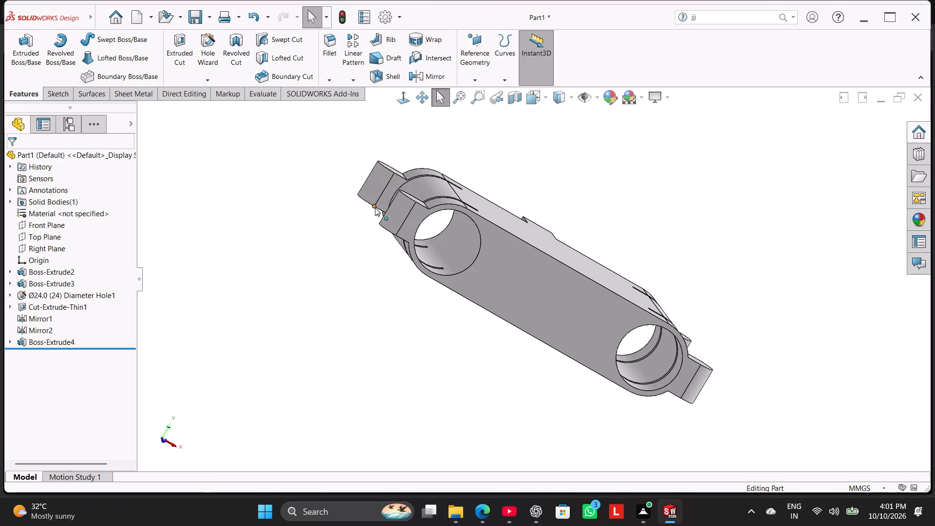
right_click_drag(324, 244, 358, 193)
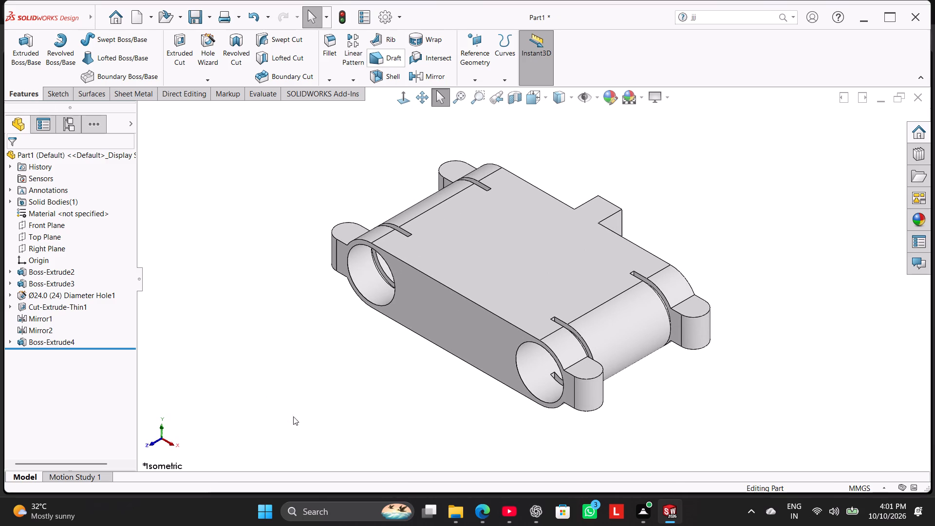
middle_click_drag(456, 380, 620, 244)
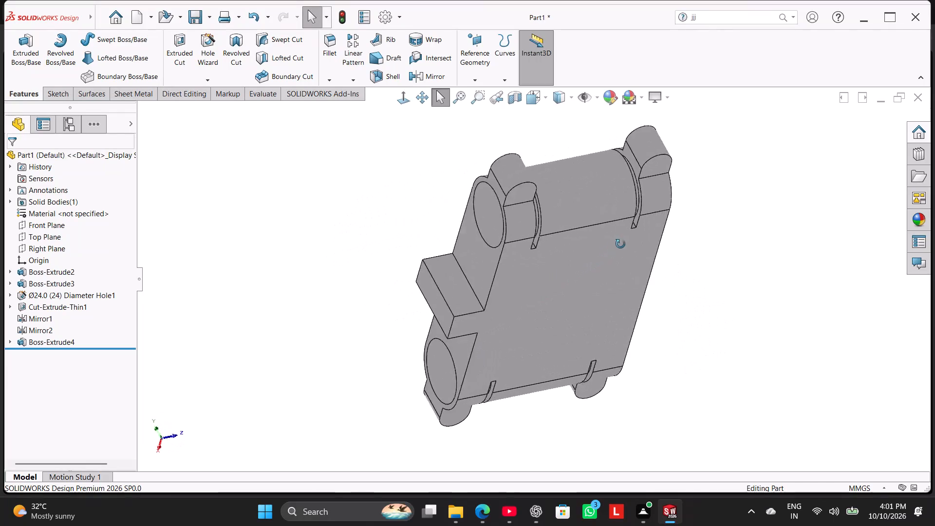
middle_click_drag(620, 244, 383, 444)
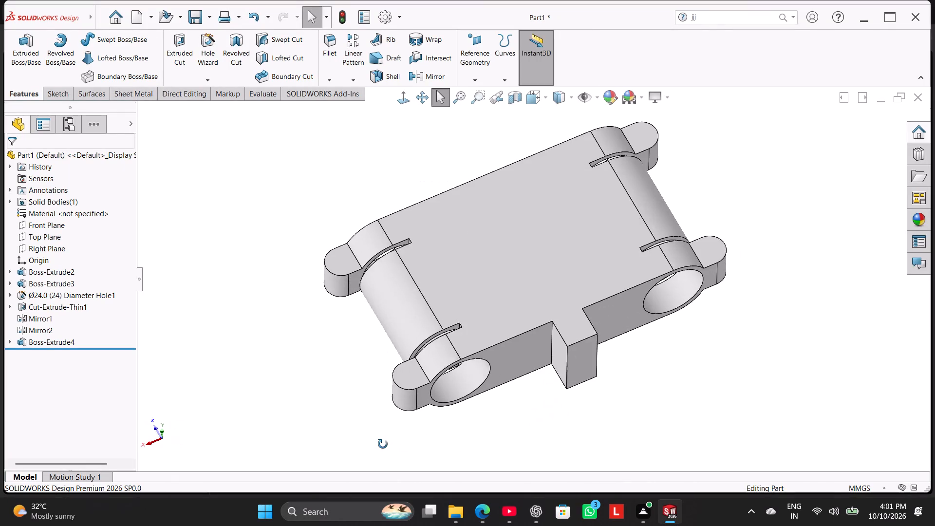
middle_click_drag(383, 444, 381, 444)
right_click_drag(348, 358, 462, 266)
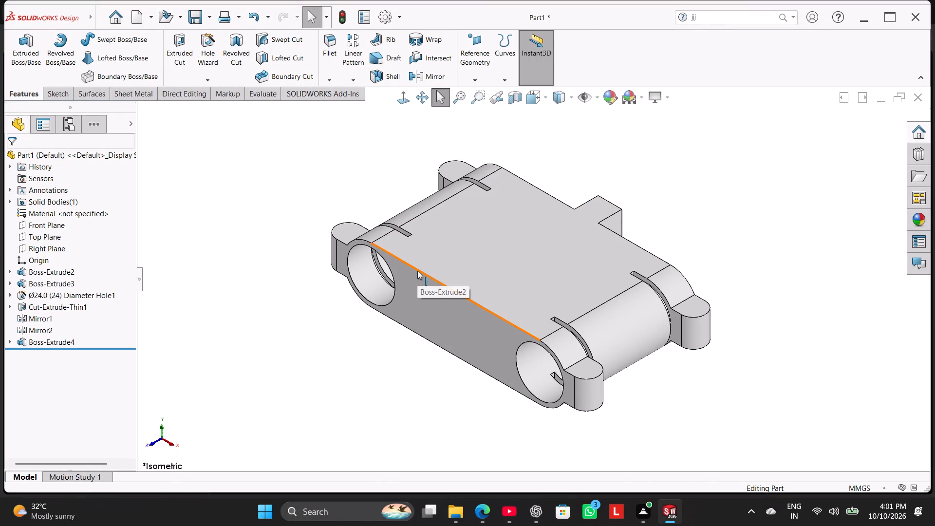
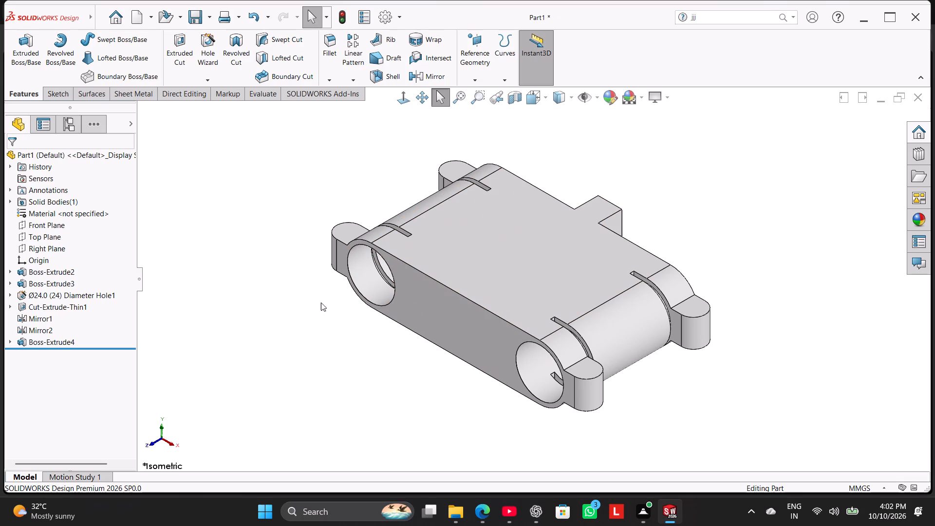
Create a reference plane tangent to the outer cylindrical faces of the two lugs on the end nearest the viewer.
left_click(272, 256)
left_click(482, 56)
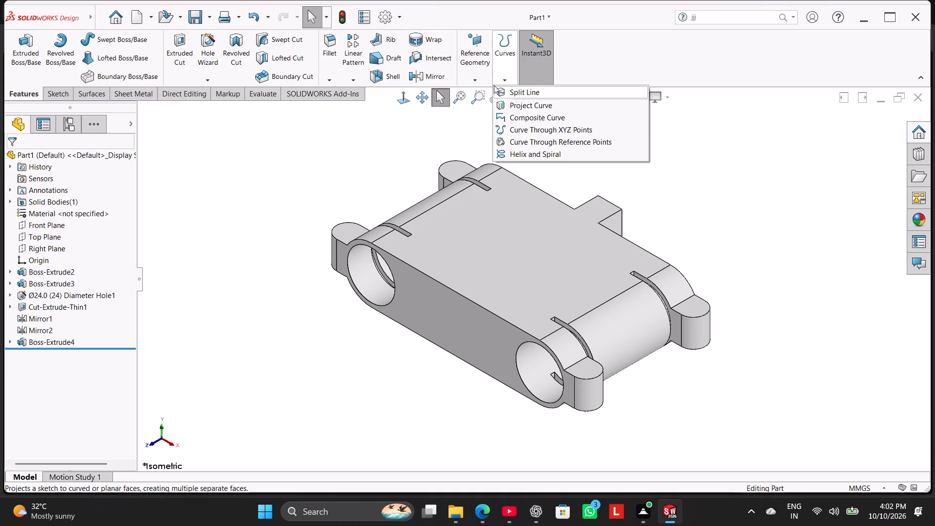
left_click(483, 65)
left_click(483, 65)
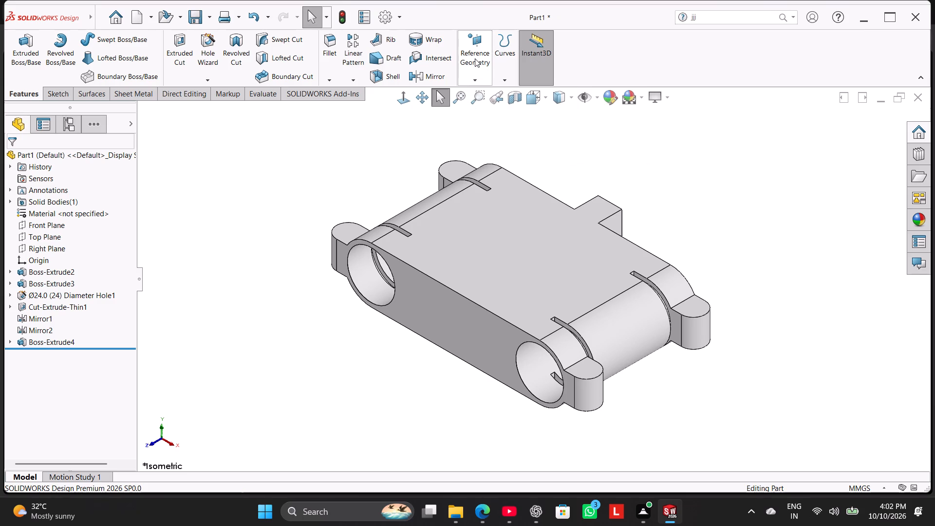
left_click(475, 58)
left_click(482, 88)
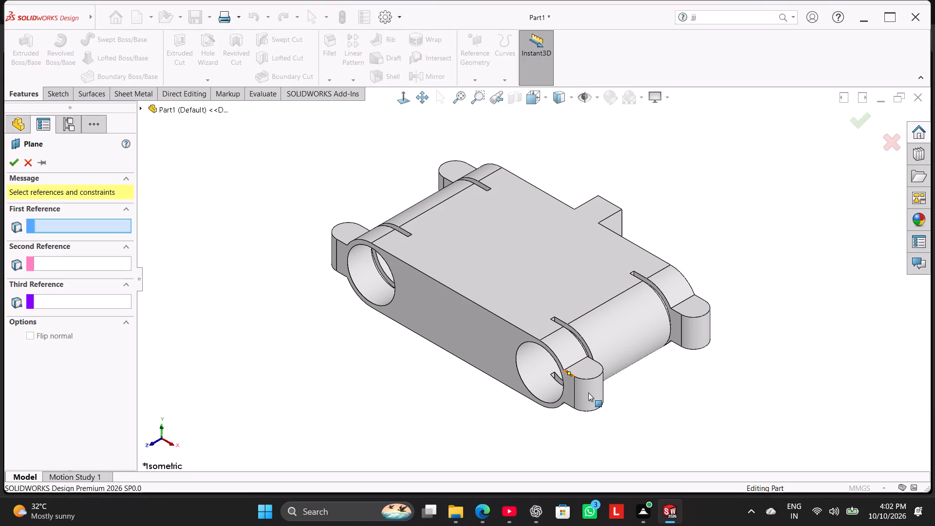
left_click(598, 390)
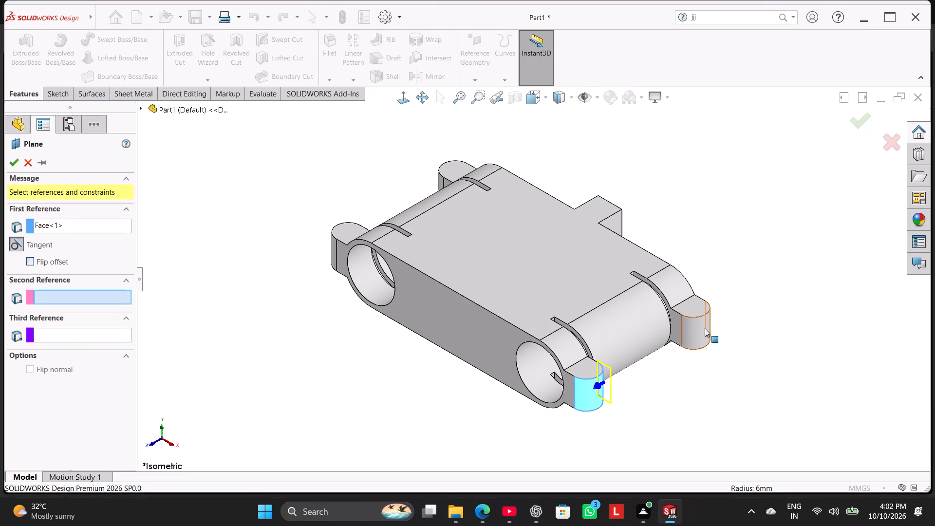
left_click(705, 328)
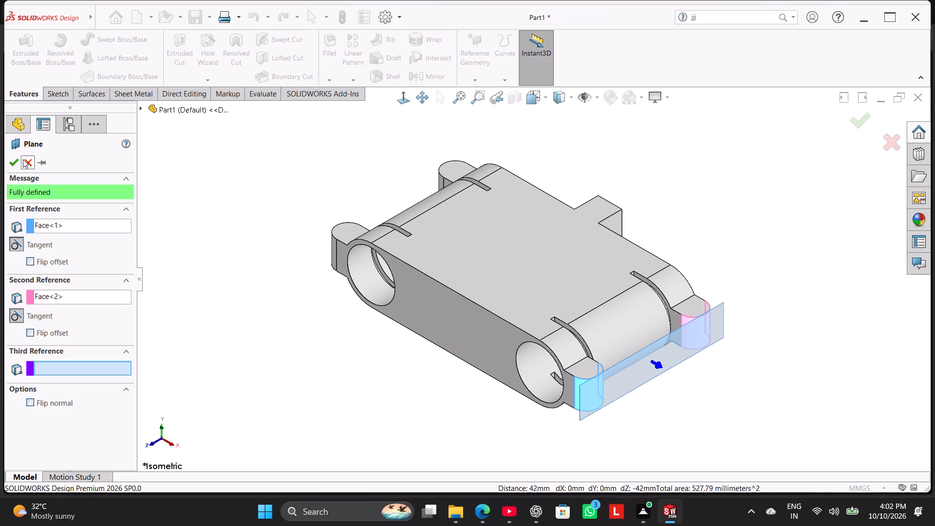
left_click(17, 156)
left_click(334, 339)
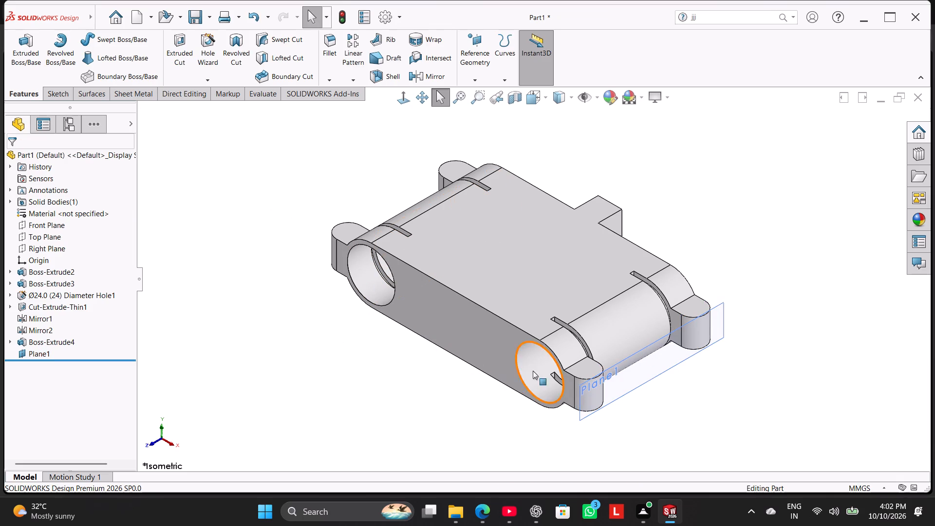
Start a sketch on the new tangent plane and draw a corner rectangle about 38 by 15.7 mm between the two thin cuts.
right_click(621, 374)
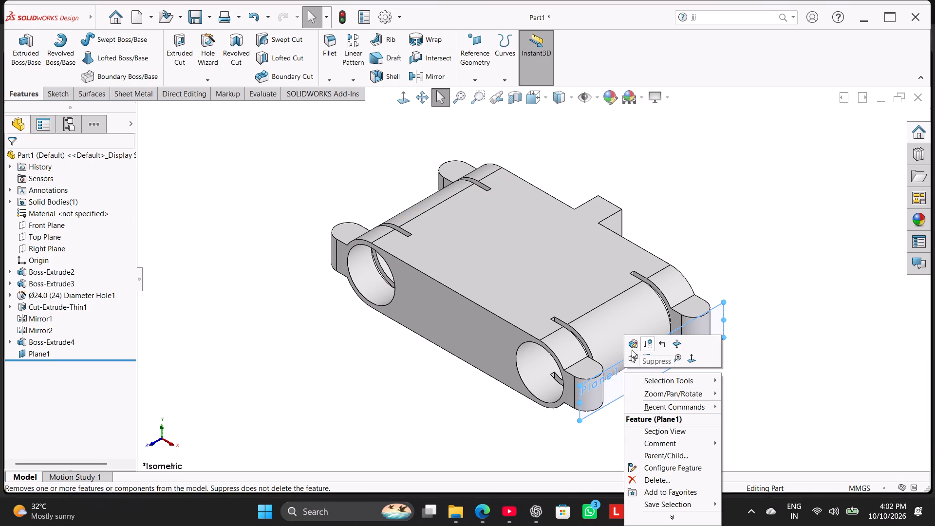
left_click(643, 359)
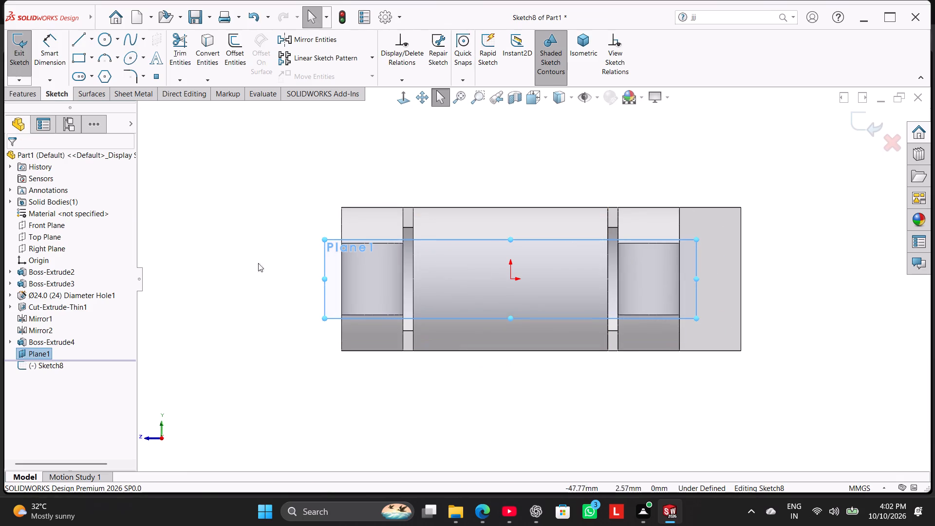
left_click(78, 59)
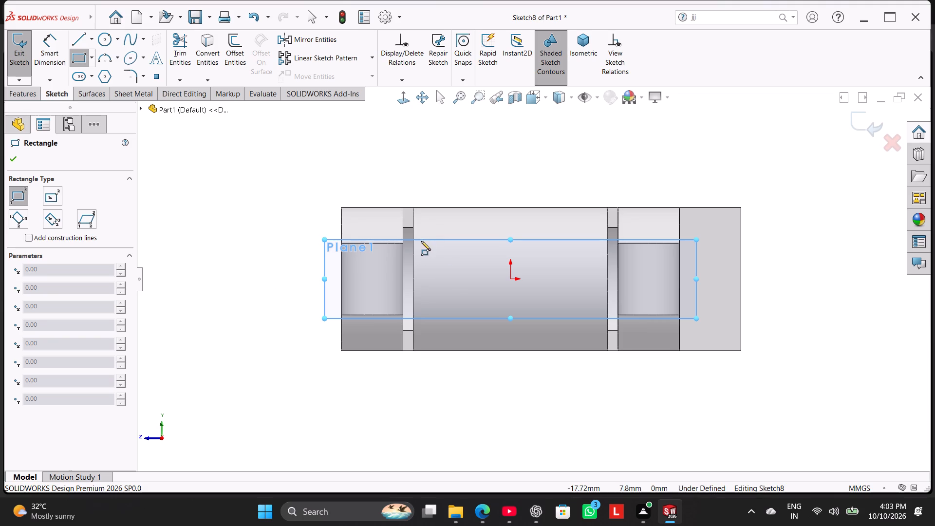
scroll(425, 239, "down", 3)
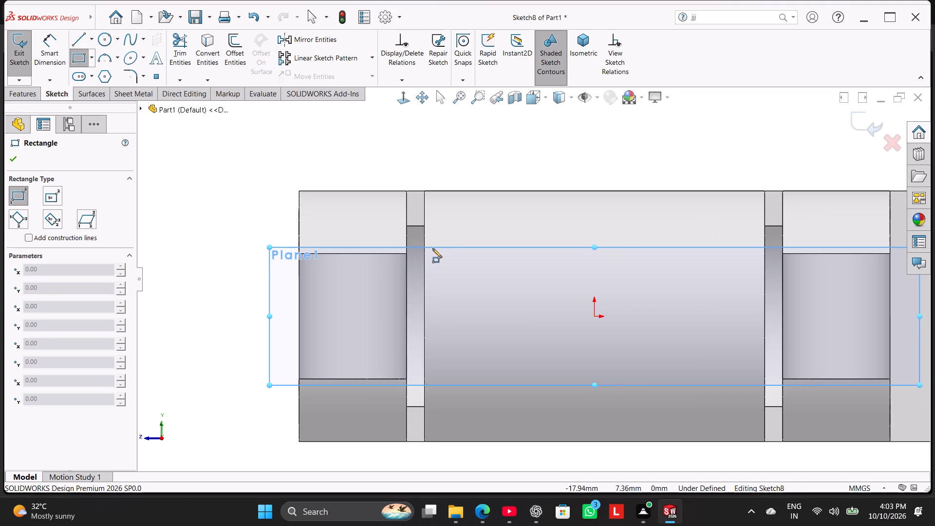
left_click(424, 246)
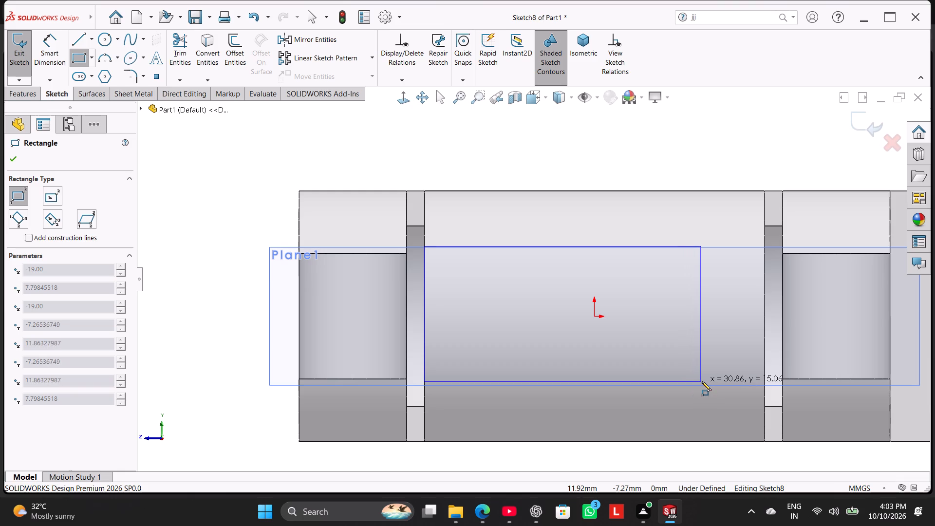
left_click(764, 387)
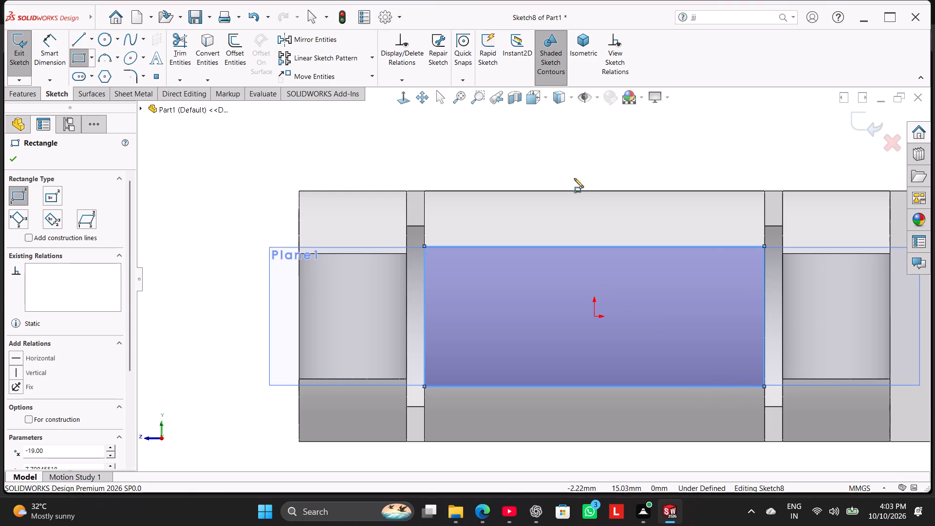
right_click(570, 152)
left_click(589, 159)
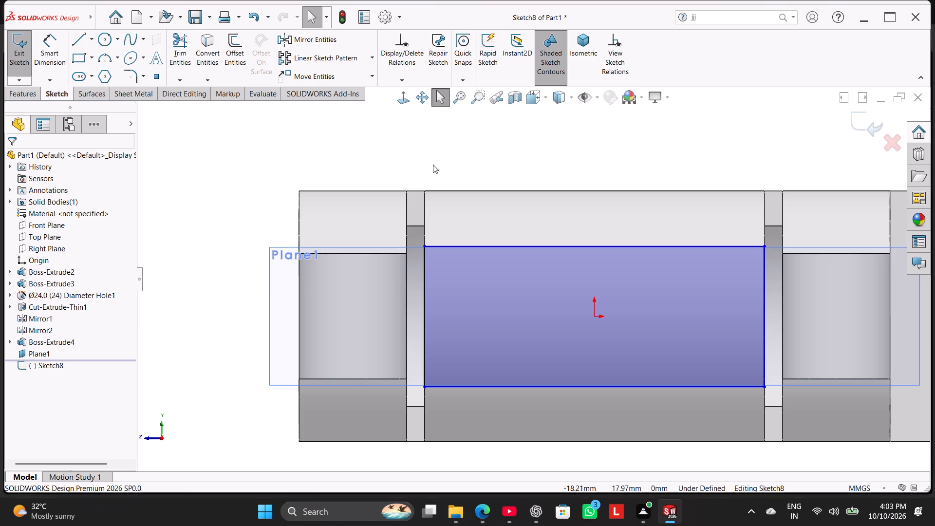
Make the rectangle's upper and lower sides collinear with the upper and lower edges of the adjacent lug.
left_click(470, 245, "ctrl")
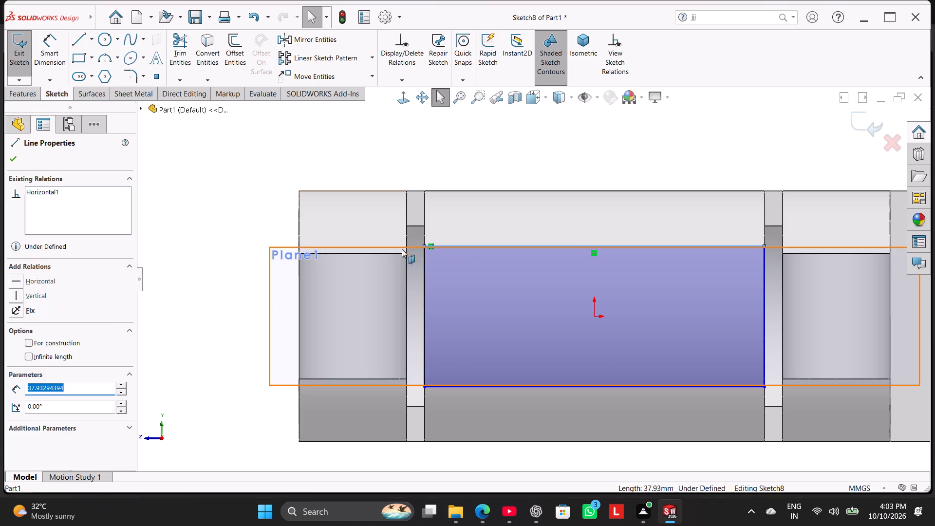
left_click(393, 253, "ctrl")
left_click(32, 332)
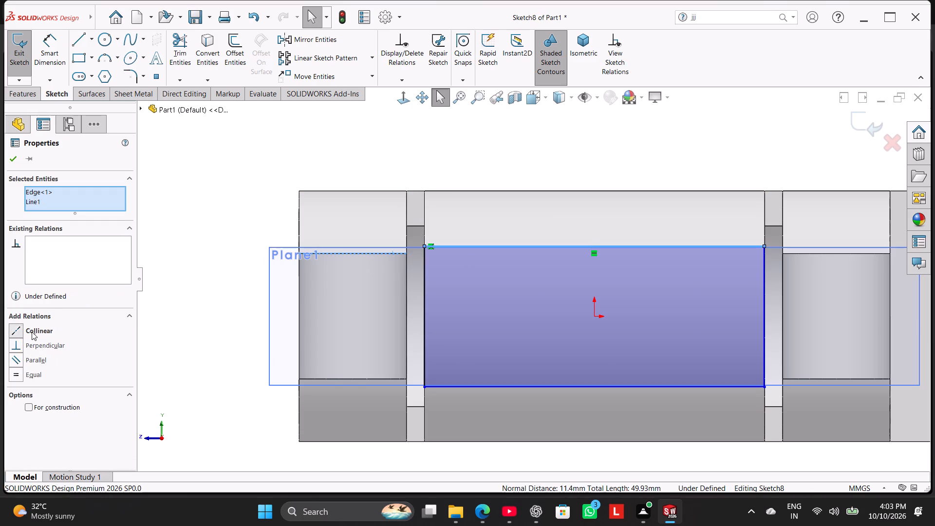
left_click(471, 386, "ctrl")
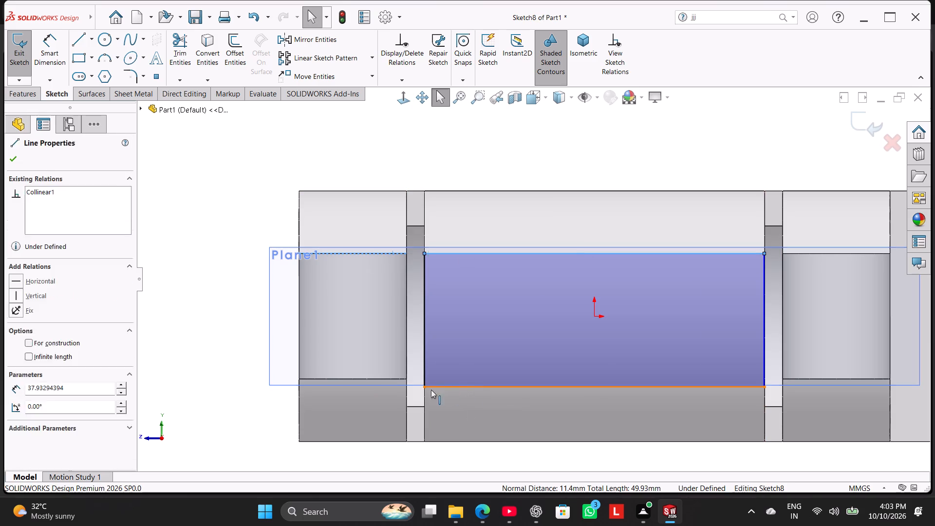
left_click(402, 378, "ctrl")
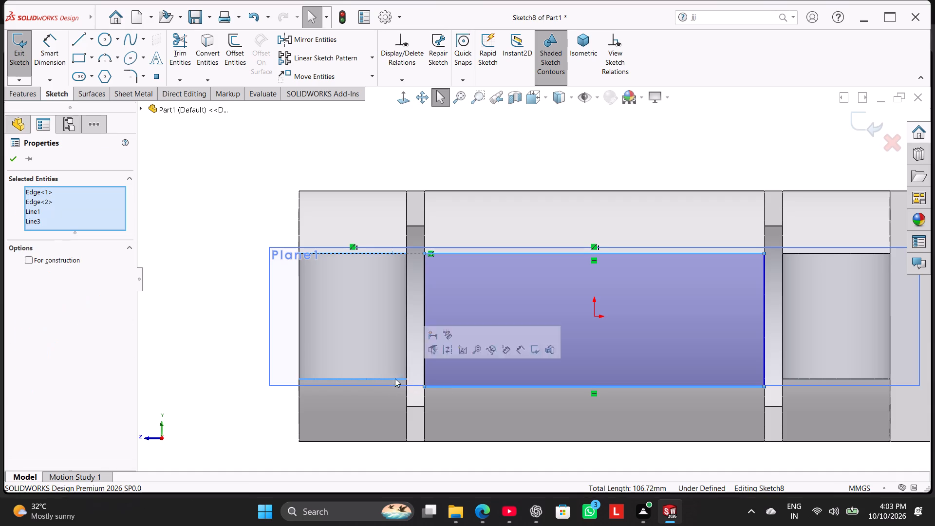
left_click(188, 301)
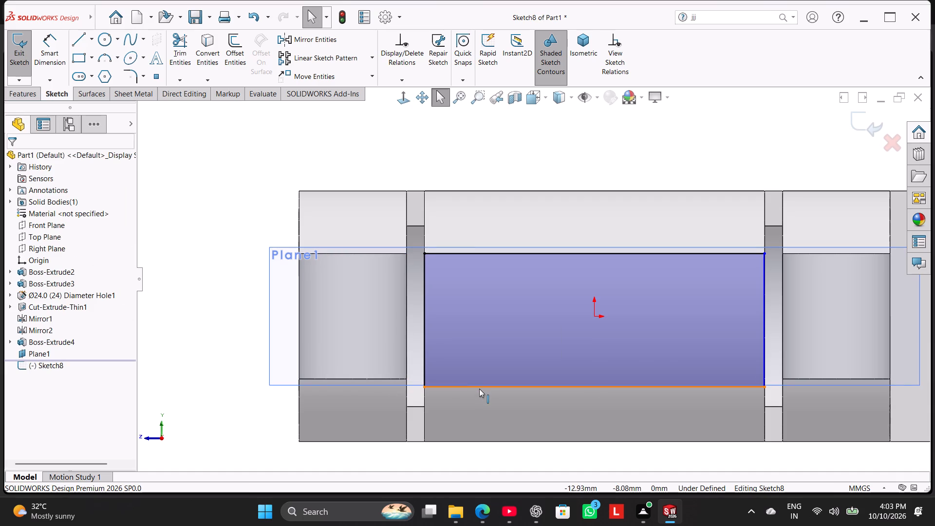
left_click(479, 389, "ctrl")
left_click(398, 378, "ctrl")
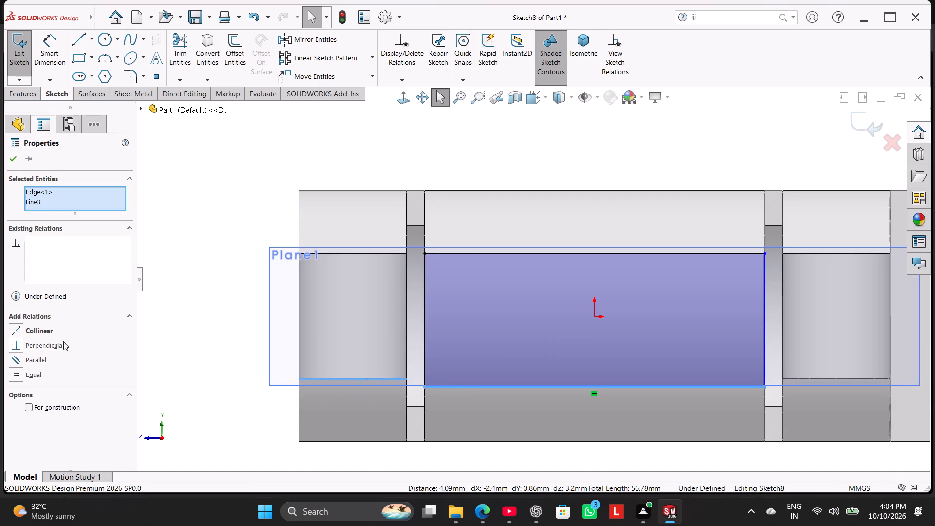
left_click(46, 329)
left_click(220, 365)
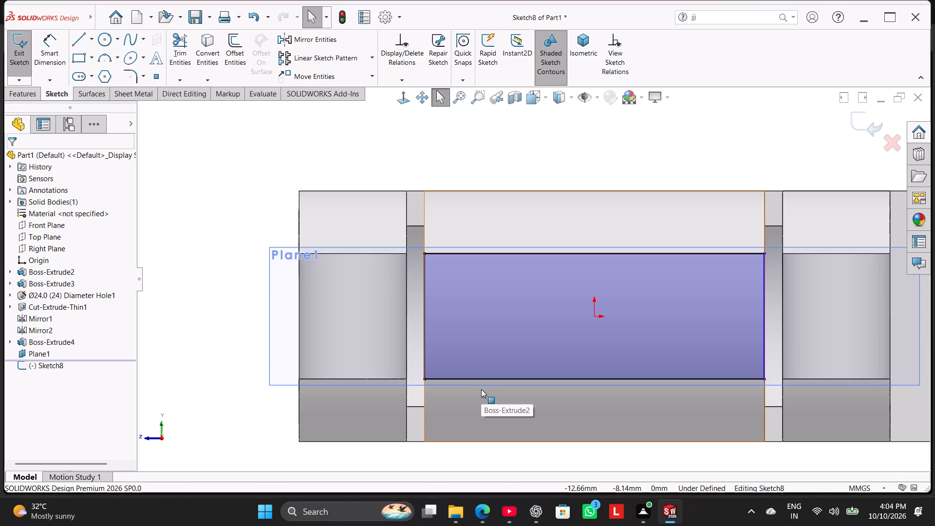
Pull the rectangle's side nearest the side tab inward, then make it collinear with the adjacent thin cut's inner edge.
scroll(748, 329, "down", 3)
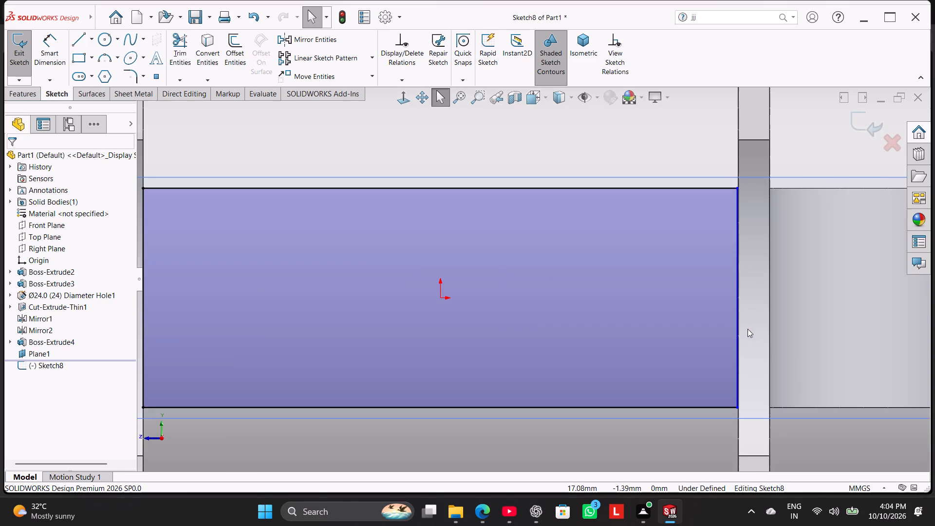
left_click_drag(739, 306, 715, 305)
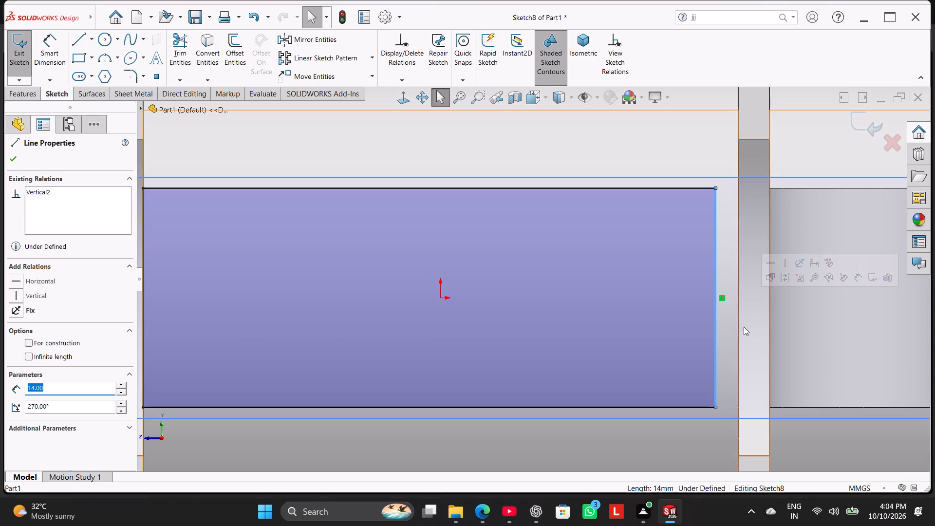
left_click(740, 322, "ctrl")
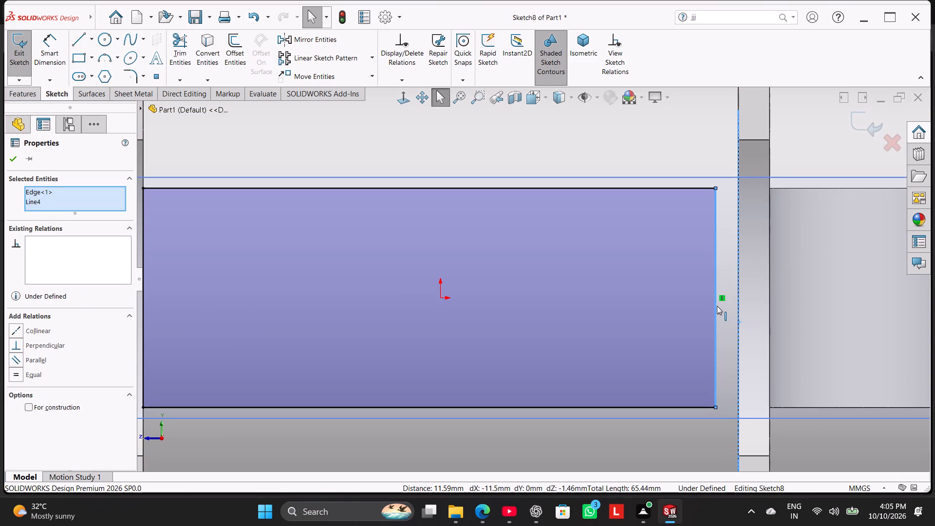
left_click(716, 304, "ctrl")
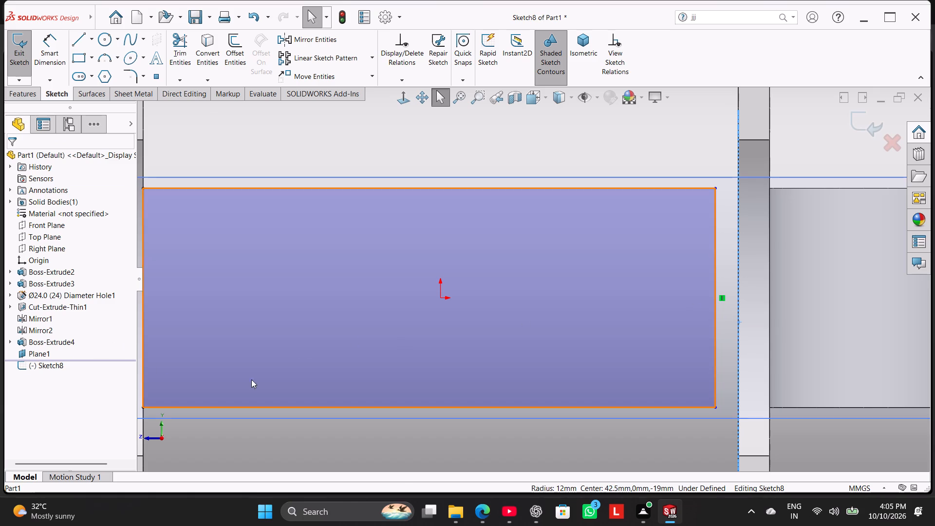
left_click(582, 138)
scroll(790, 413, "up", 3)
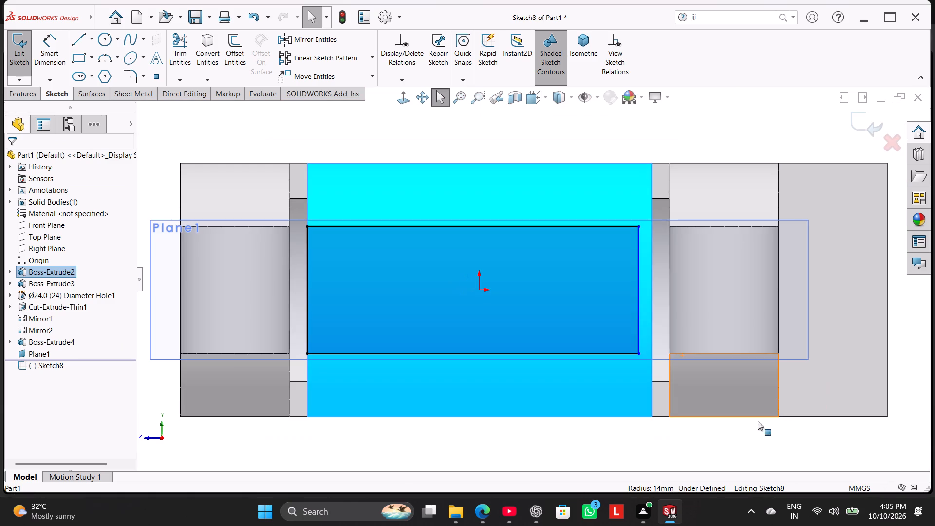
left_click(717, 446)
scroll(688, 331, "down", 4)
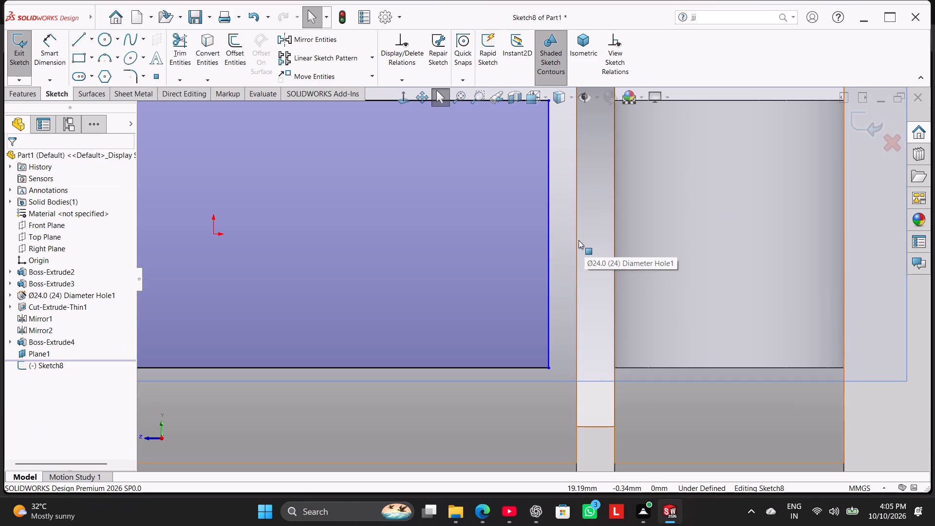
left_click(575, 237, "ctrl")
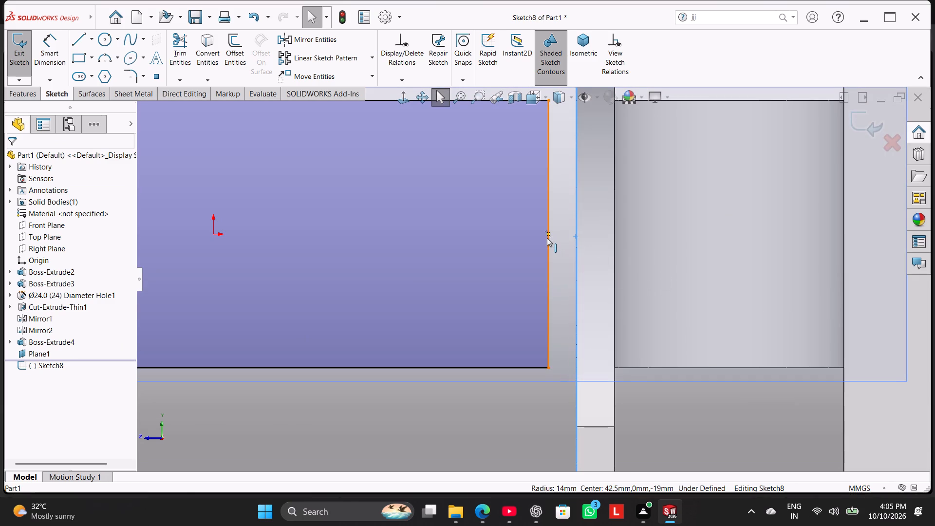
left_click(547, 239, "ctrl")
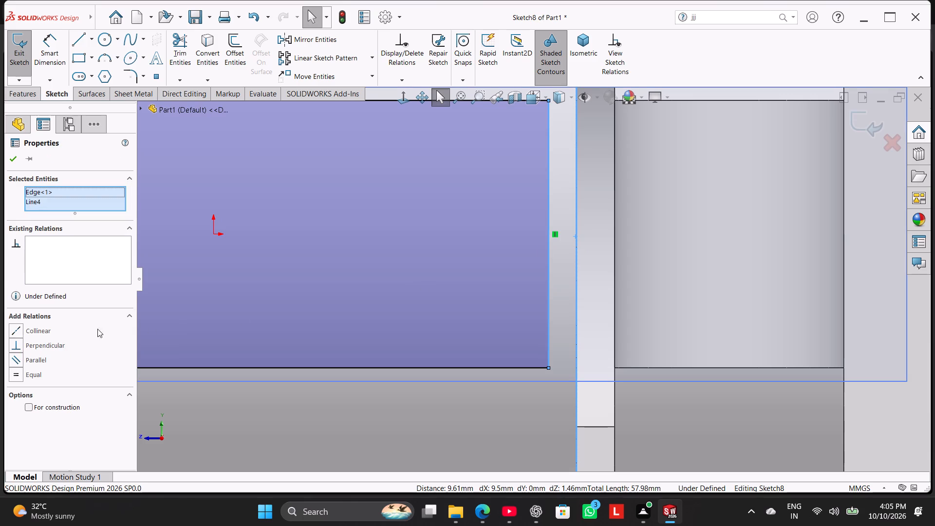
left_click(37, 336)
scroll(397, 315, "up", 6)
left_click(408, 428)
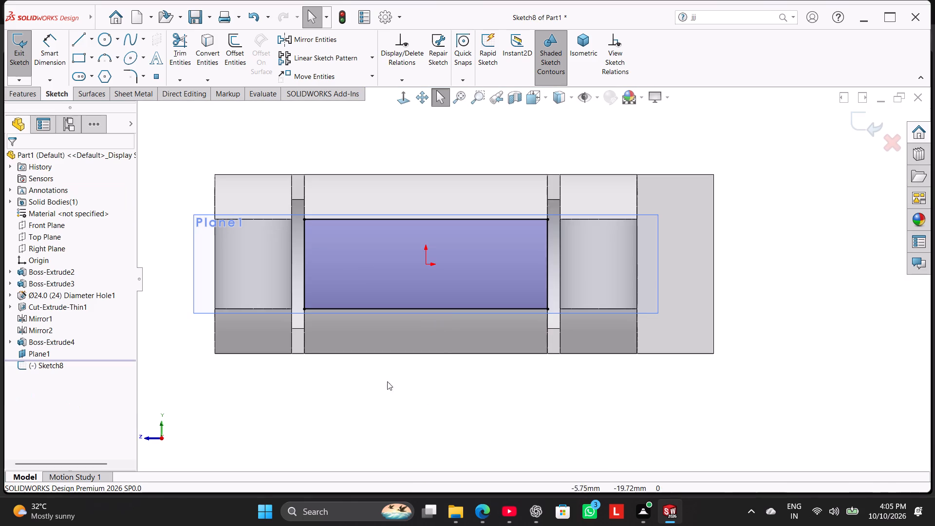
Extrude the rectangle from the tangent plane toward the body, using the Up To Next end condition.
middle_click_drag(241, 164, 257, 195)
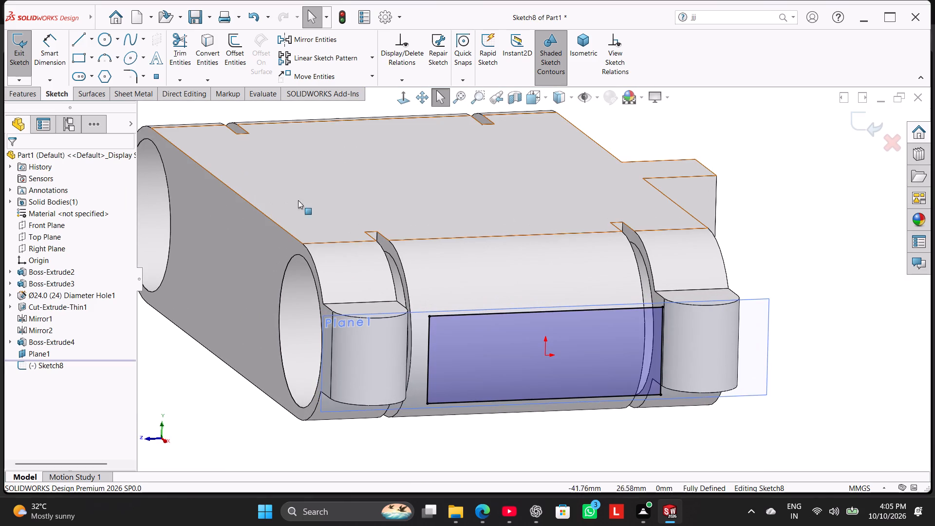
right_click(343, 319)
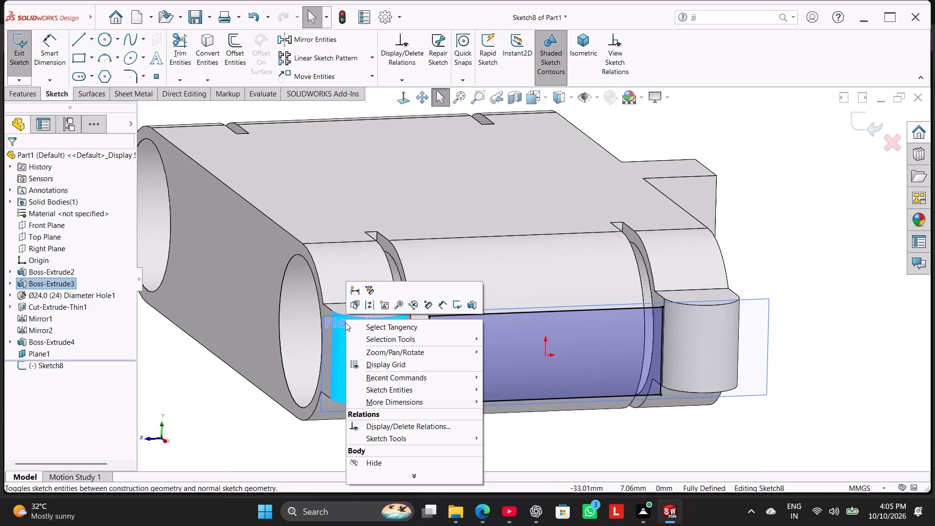
left_click(222, 375)
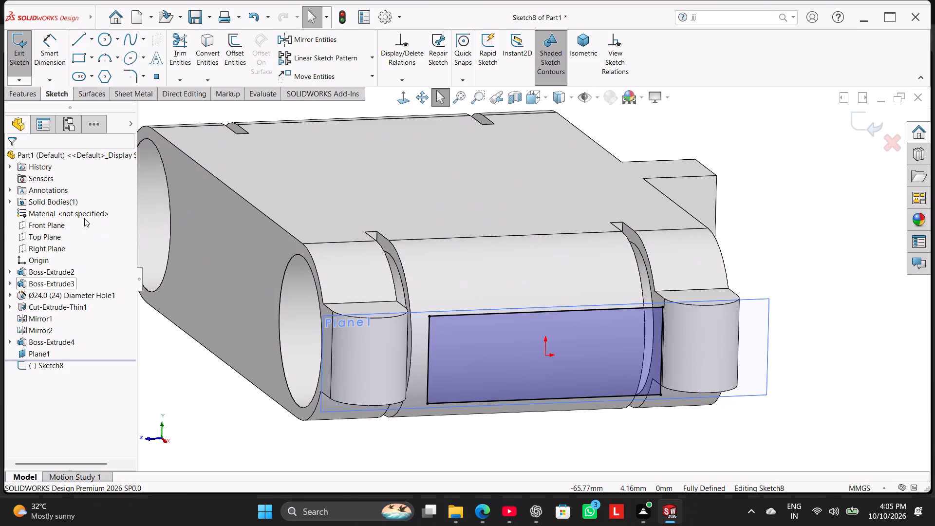
left_click(25, 92)
left_click(33, 63)
middle_click_drag(207, 260, 214, 267)
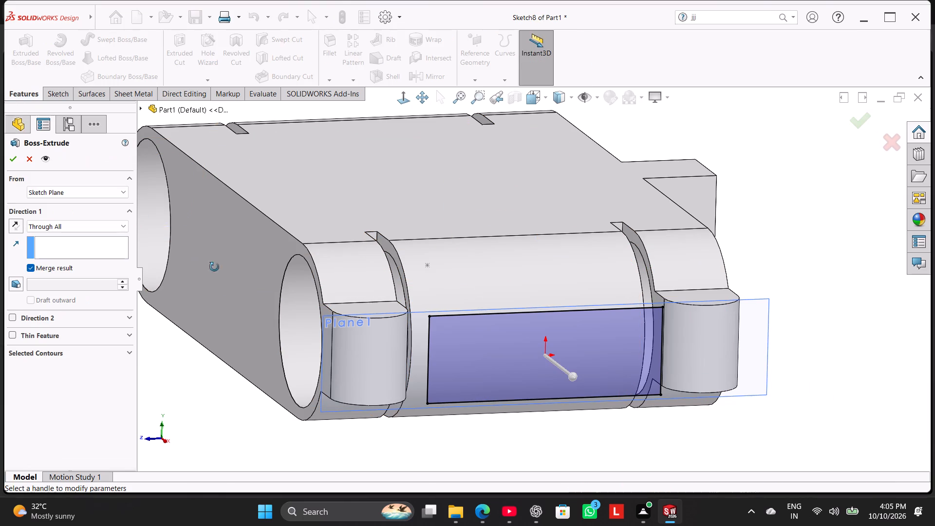
middle_click_drag(214, 267, 225, 303)
left_click(16, 226)
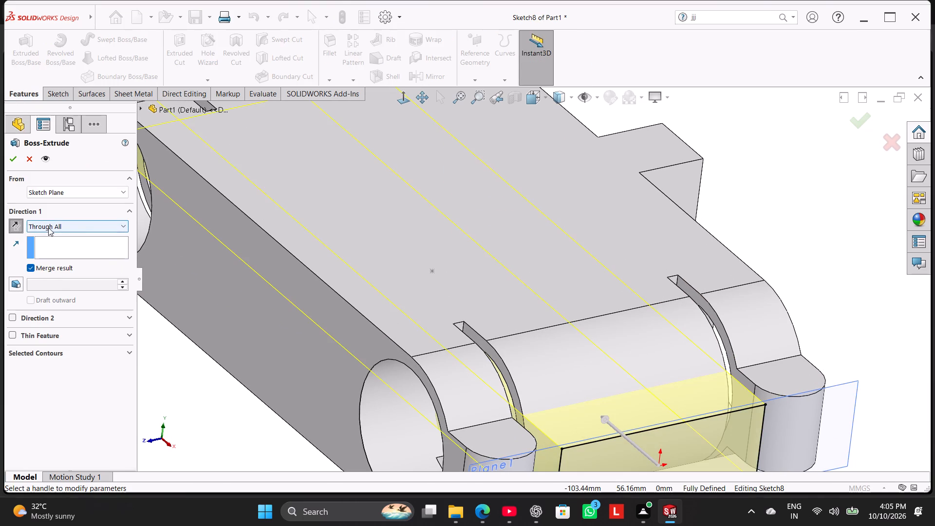
left_click(48, 227)
left_click(60, 253)
scroll(286, 255, "up", 3)
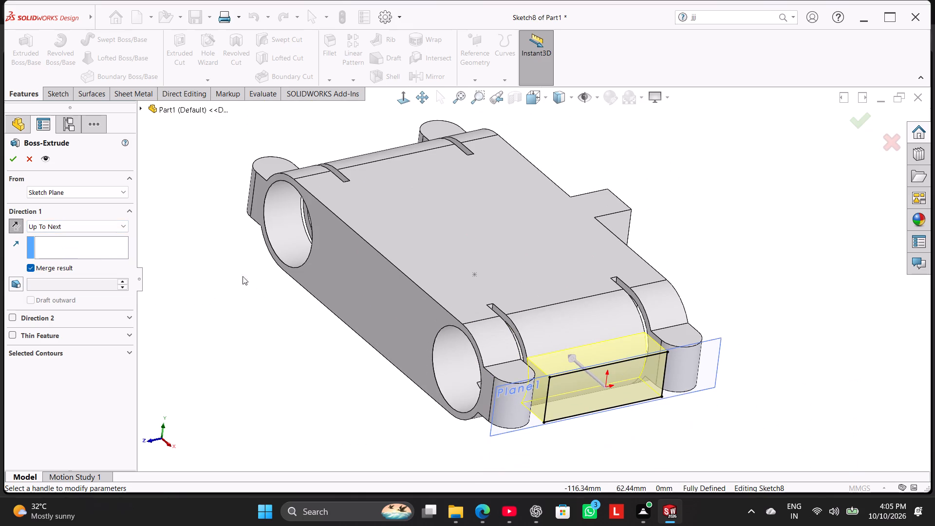
Start the block's extrusion at a 9 mm offset from the sketch plane, reversed toward the body, and complete the feature.
middle_click_drag(229, 301, 248, 369)
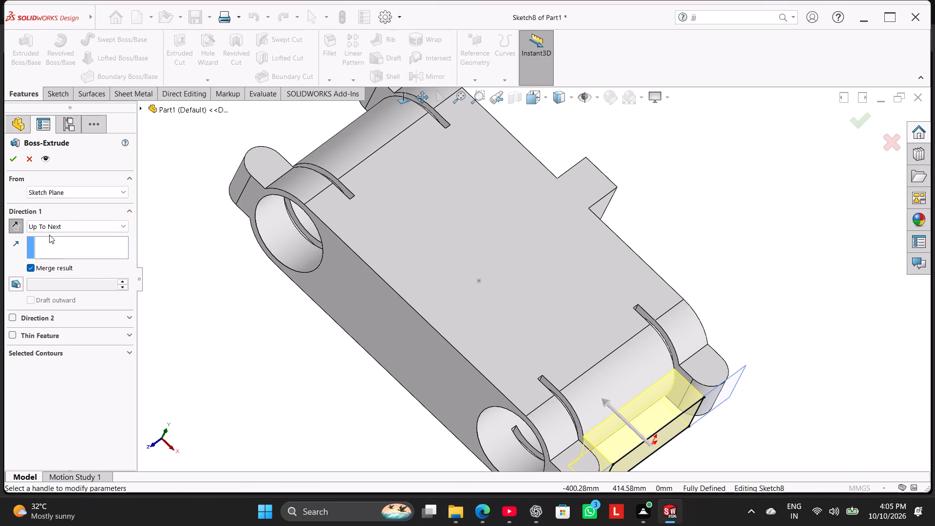
left_click(60, 195)
left_click(72, 225)
double_click(75, 214)
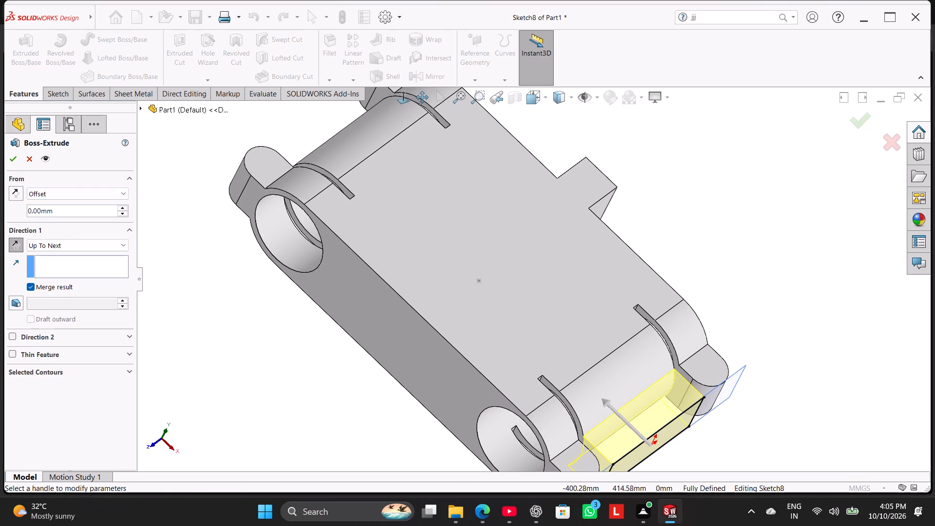
key("9")
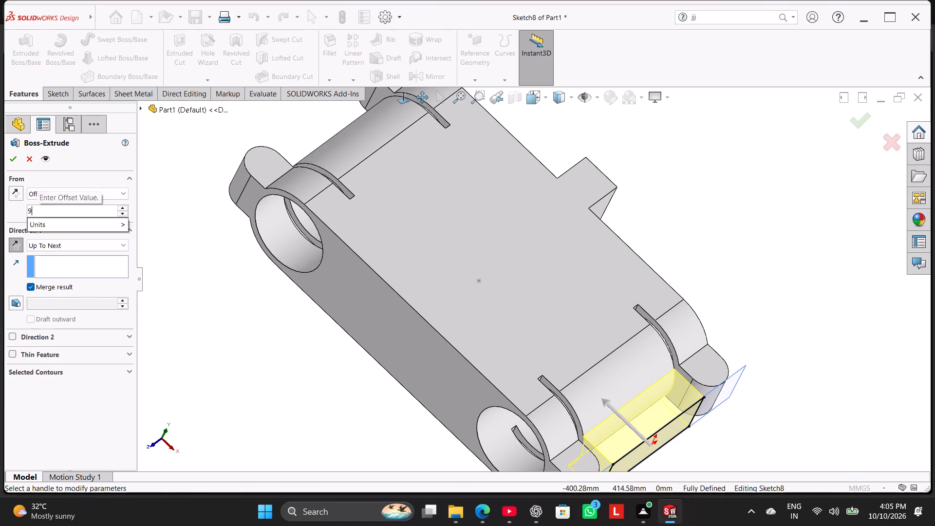
key("Return")
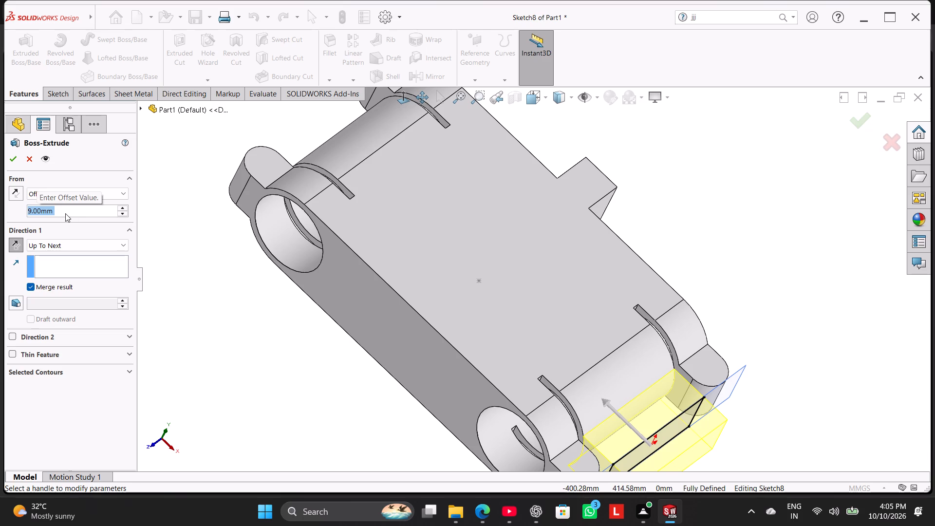
left_click(22, 192)
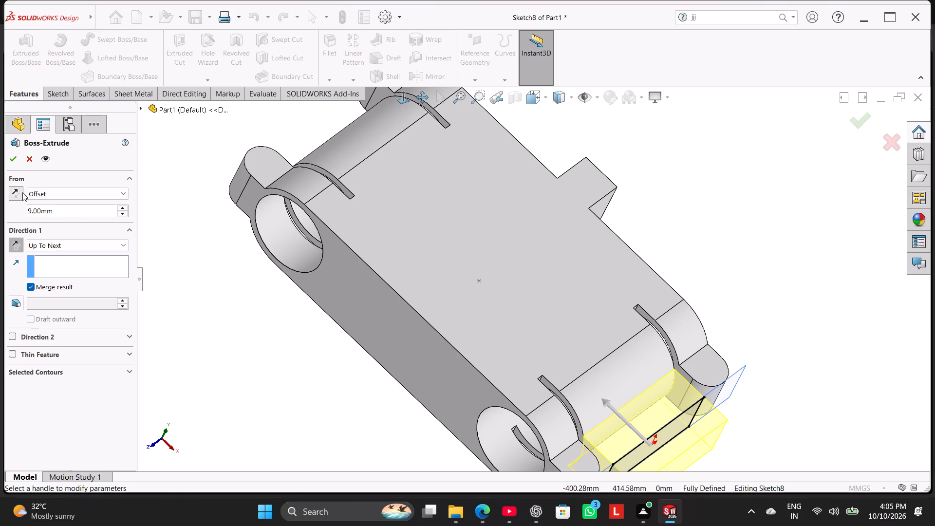
left_click(16, 159)
left_click(247, 323)
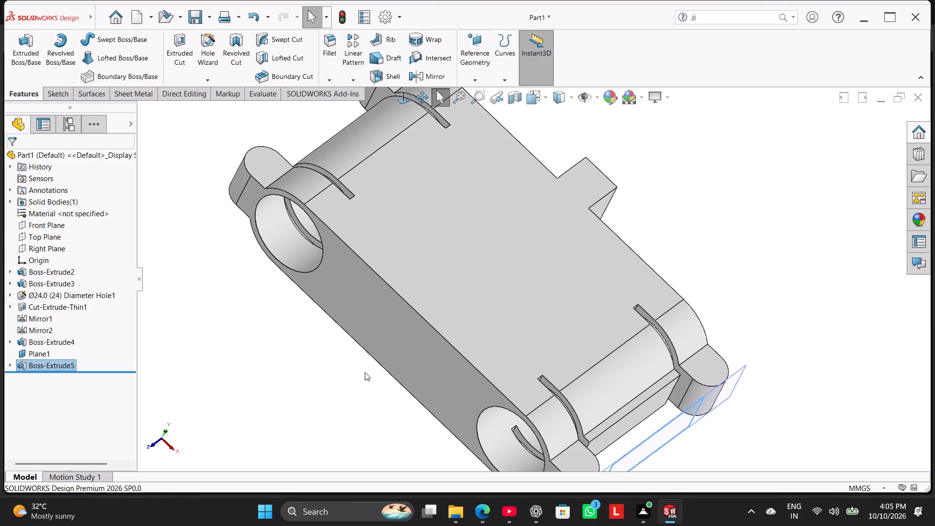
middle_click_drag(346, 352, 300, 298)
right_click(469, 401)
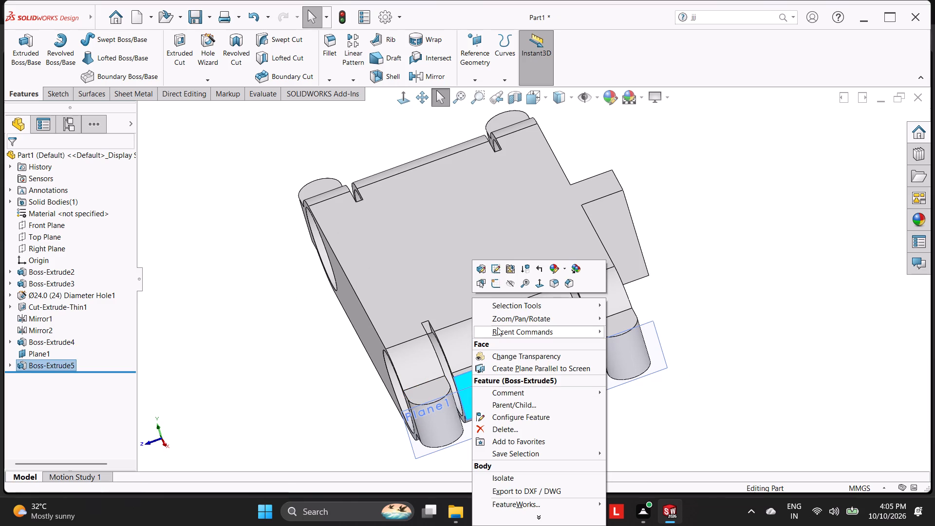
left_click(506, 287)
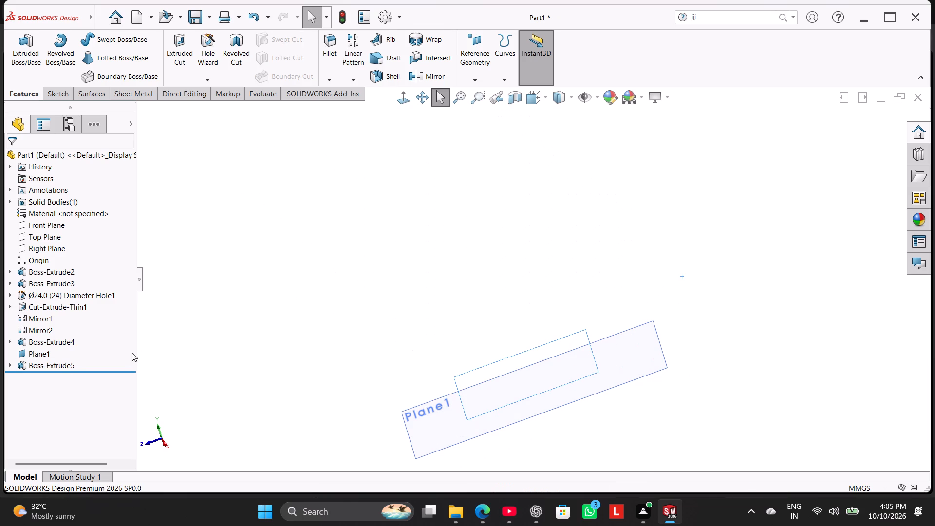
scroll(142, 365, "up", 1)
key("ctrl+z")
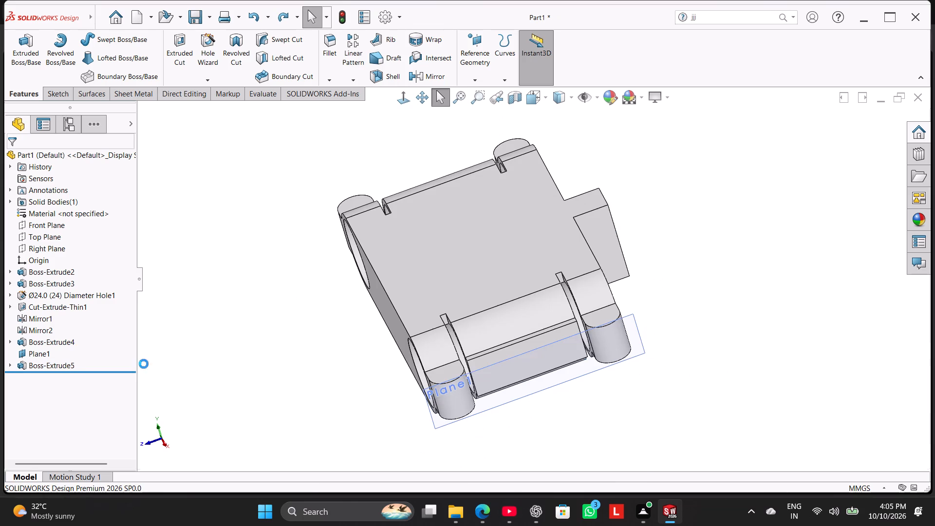
Hide the tangent reference plane at the lug end.
right_click(505, 395)
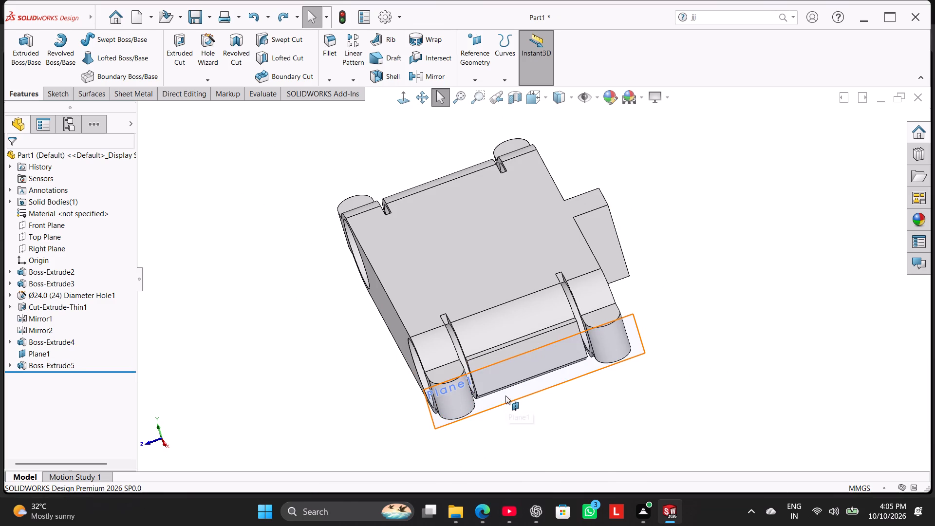
left_click(545, 362)
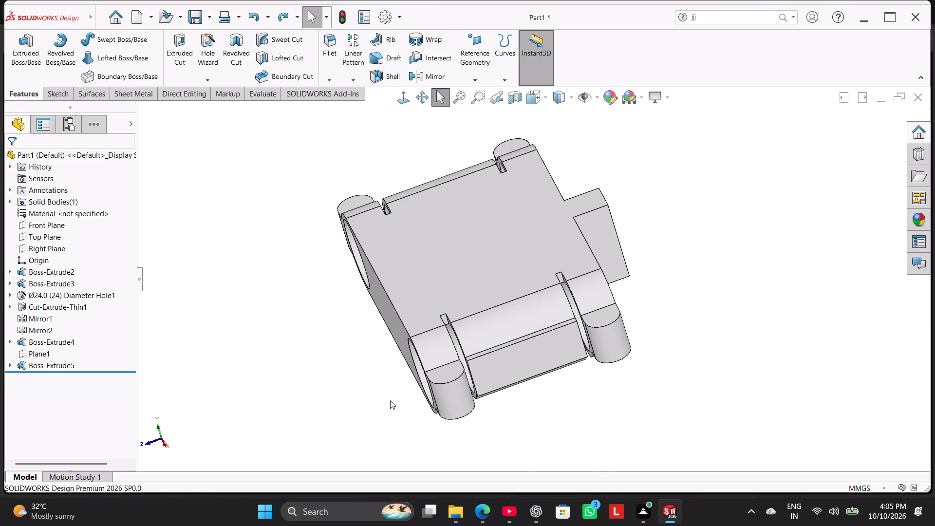
Set up a constant-size 10 mm fillet on the three upper edges where the end block and its two neighbouring lugs meet the rounded end.
right_click_drag(346, 384, 645, 223)
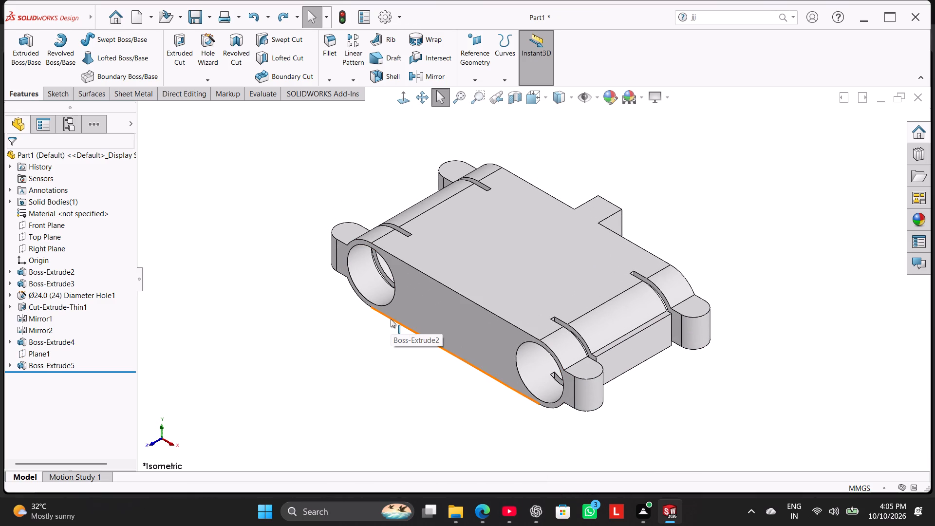
left_click(330, 64)
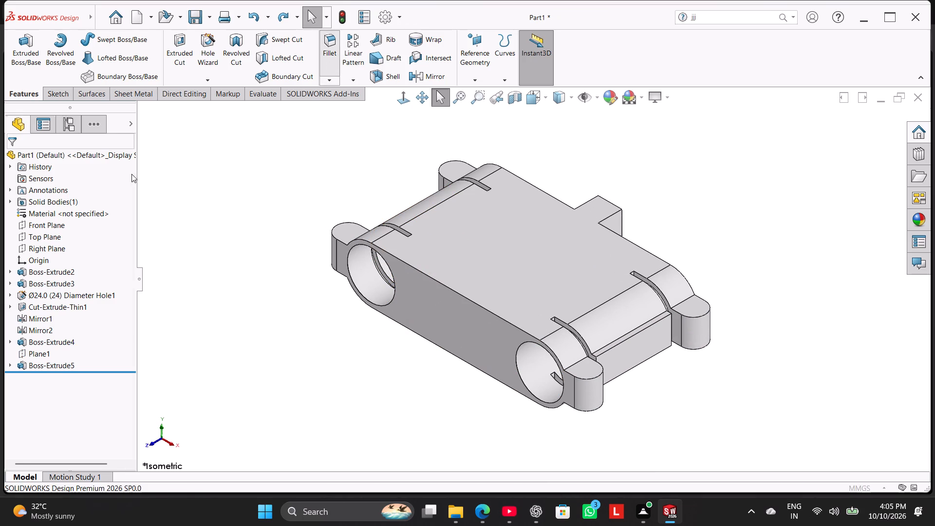
left_click(22, 209)
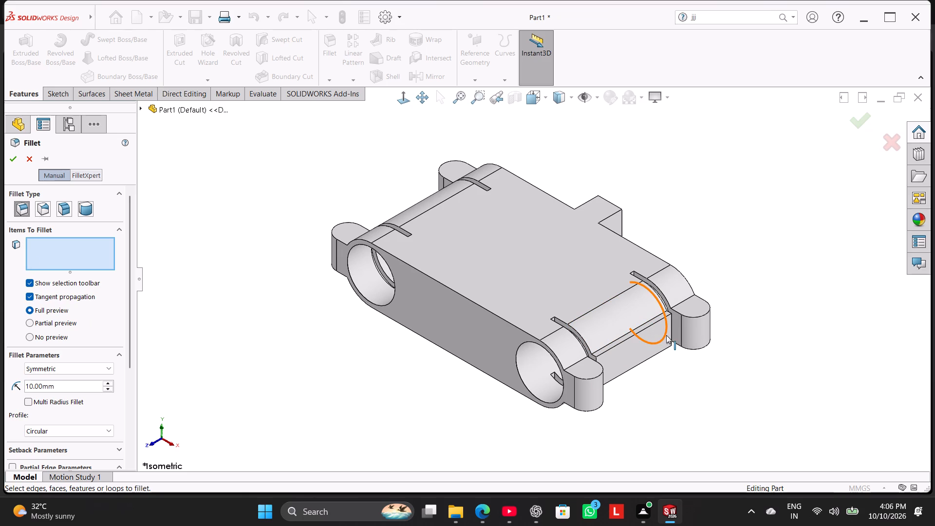
scroll(620, 347, "down", 2)
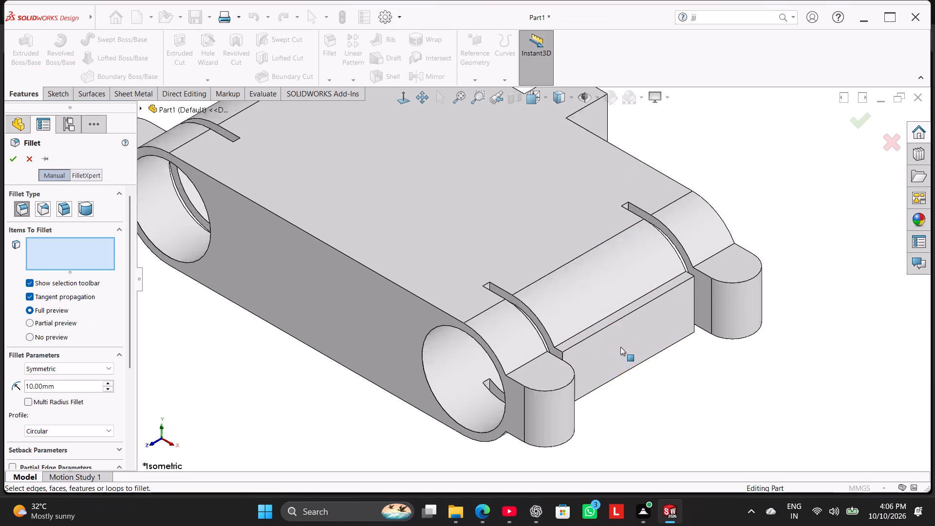
scroll(620, 347, "down", 5)
left_click(601, 249)
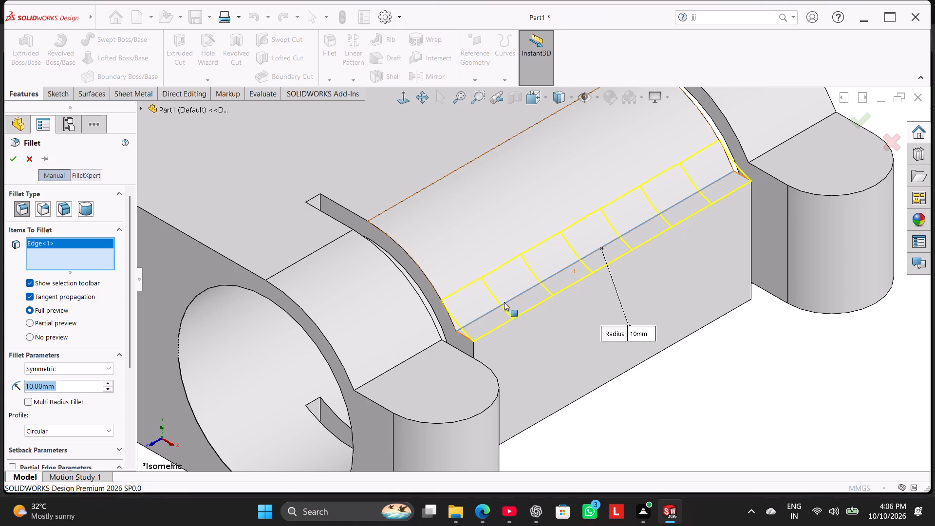
left_click(416, 355)
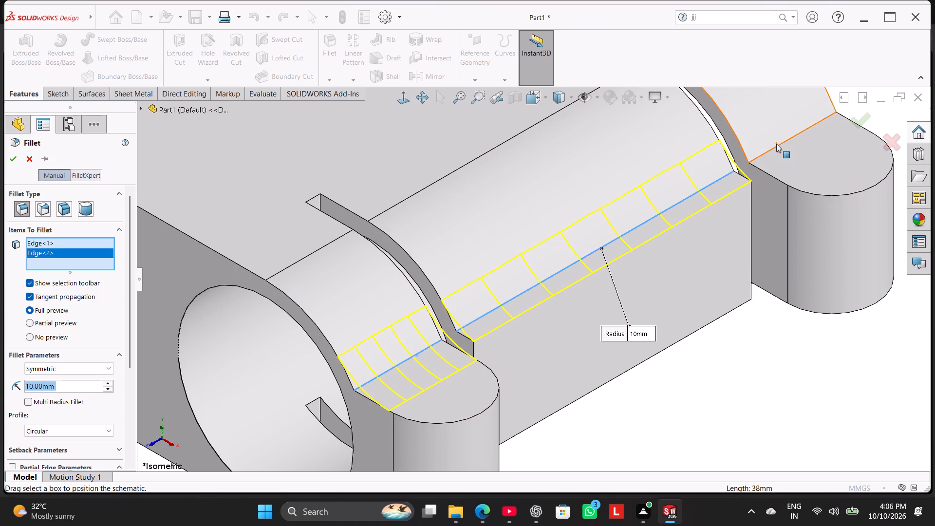
left_click(781, 144)
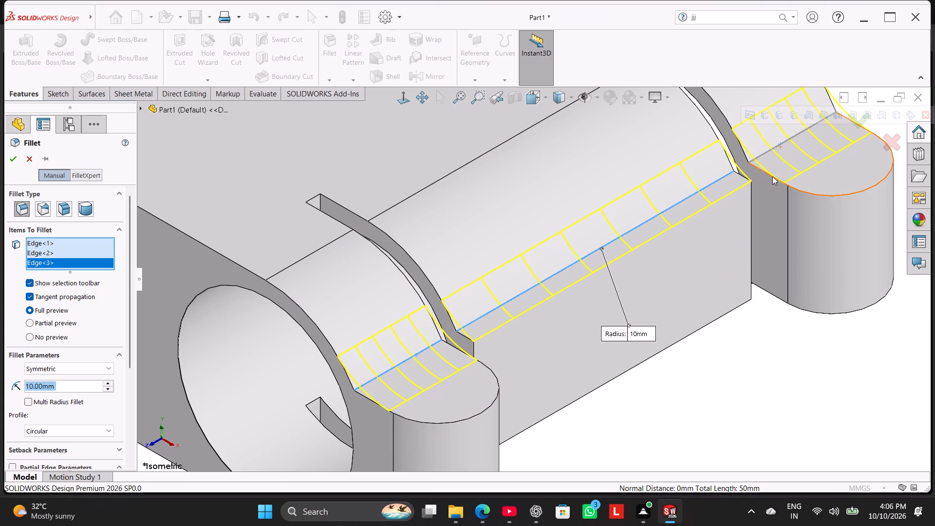
Add the three matching underside edges of the end block and its two neighbouring lugs to the 10 mm fillet and complete it.
middle_click_drag(760, 335, 700, 107)
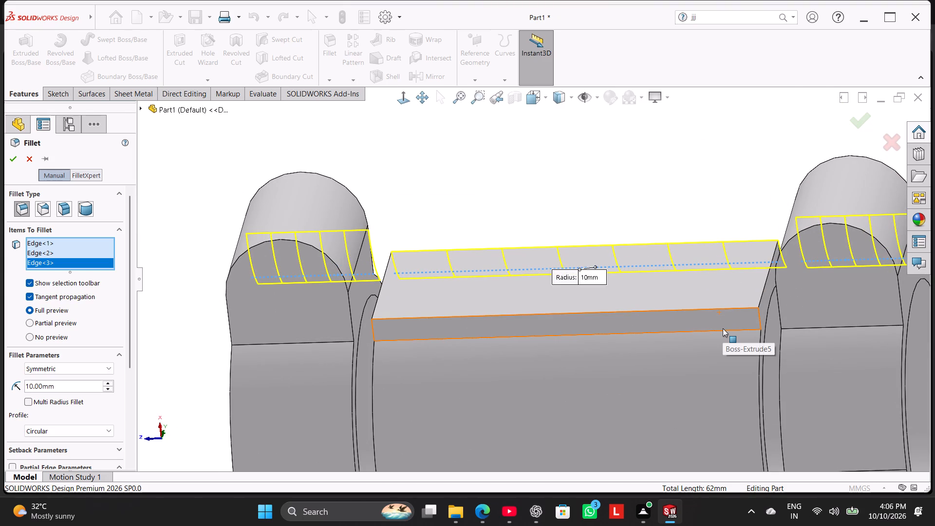
left_click(723, 328)
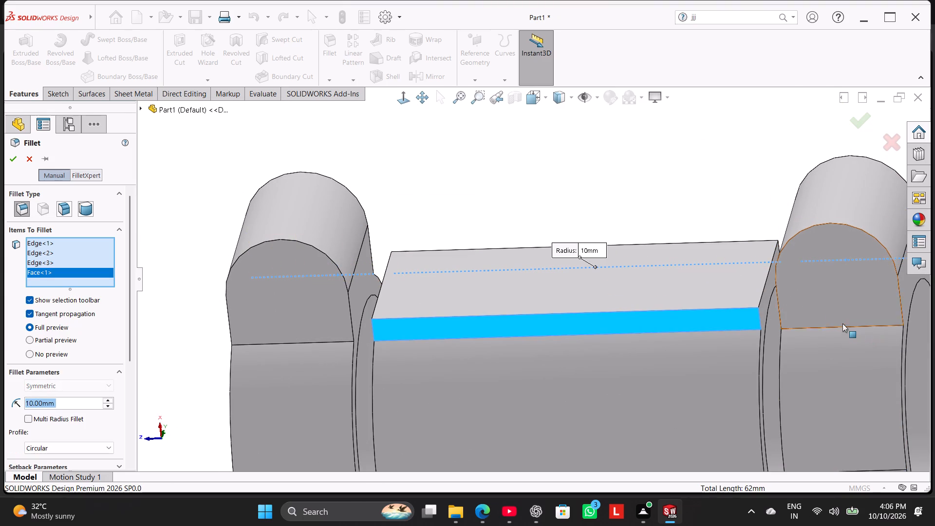
right_click(103, 274)
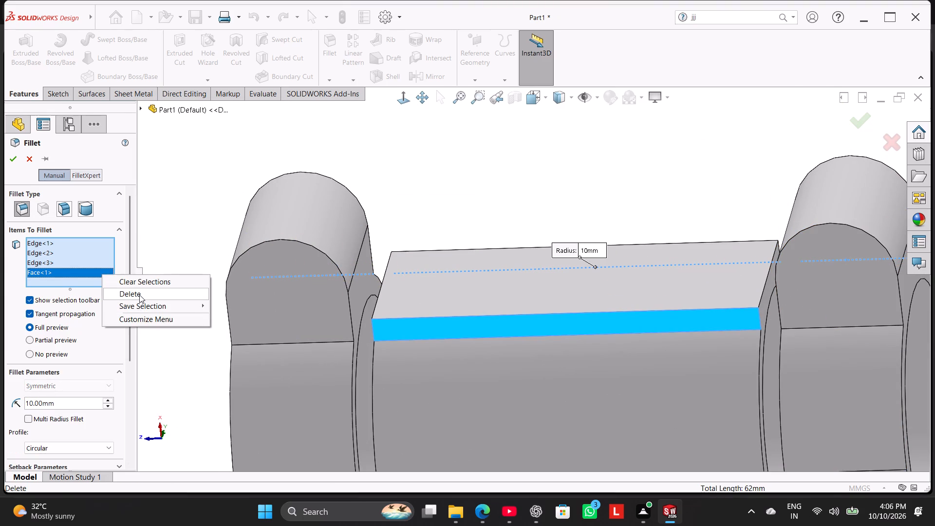
left_click(139, 294)
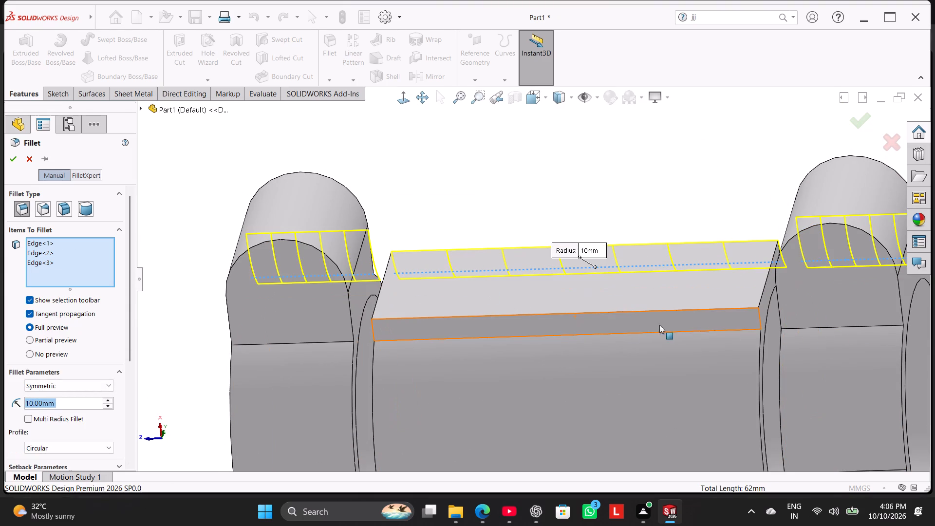
left_click(813, 326)
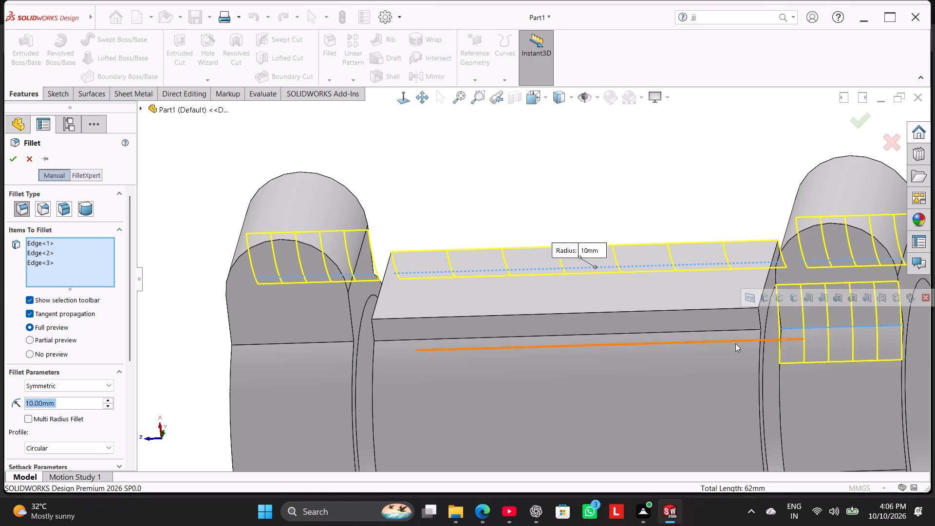
left_click(664, 332)
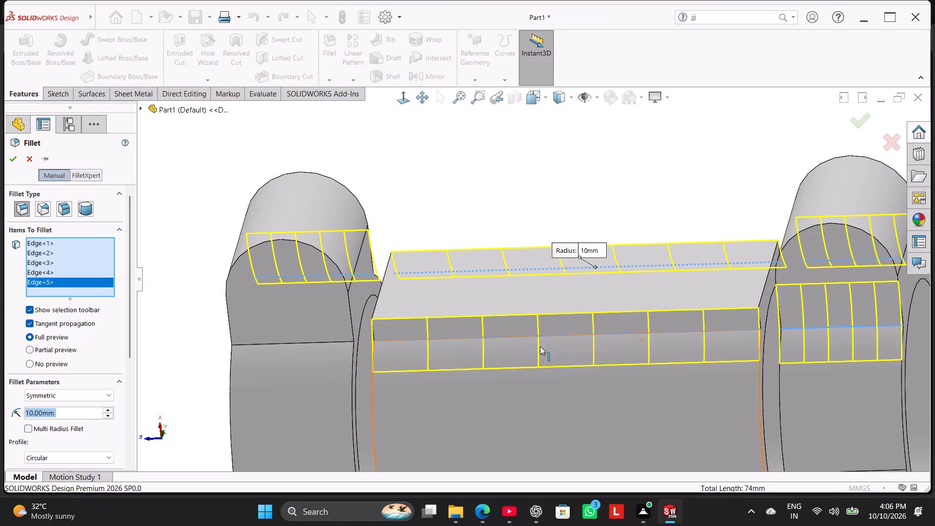
left_click(330, 340)
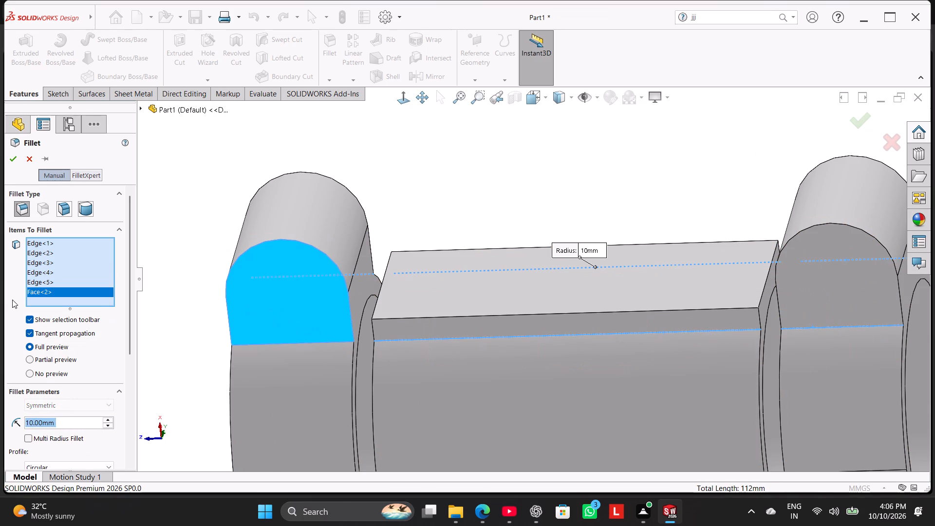
right_click(56, 291)
left_click(79, 313)
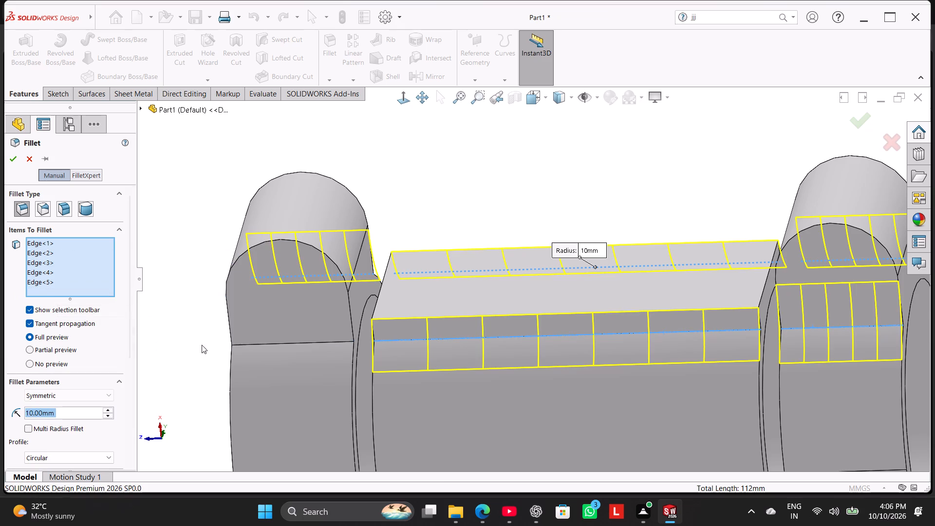
left_click(280, 341)
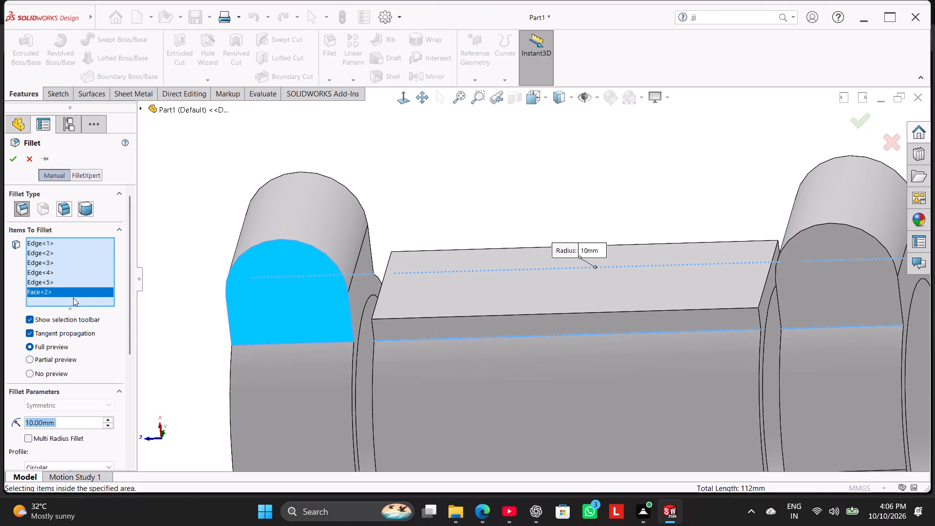
right_click(67, 293)
left_click(93, 314)
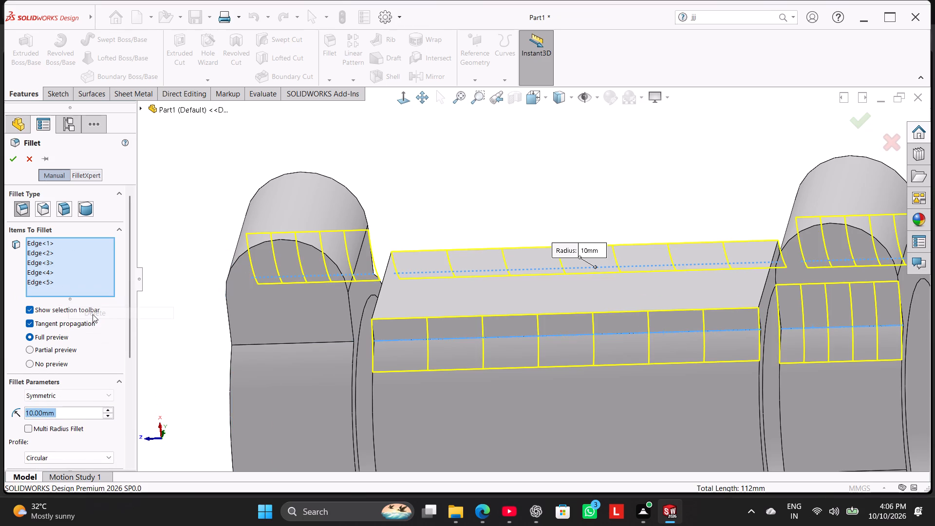
left_click(340, 342)
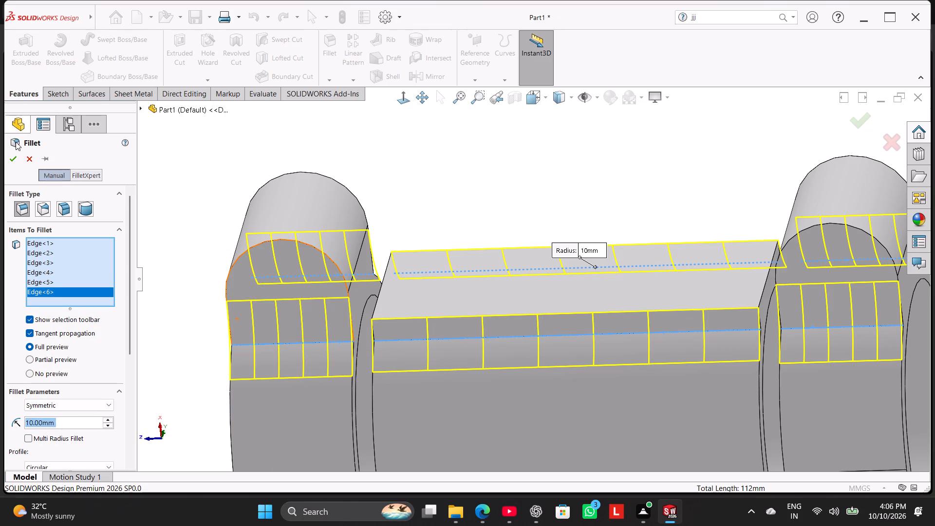
left_click(17, 162)
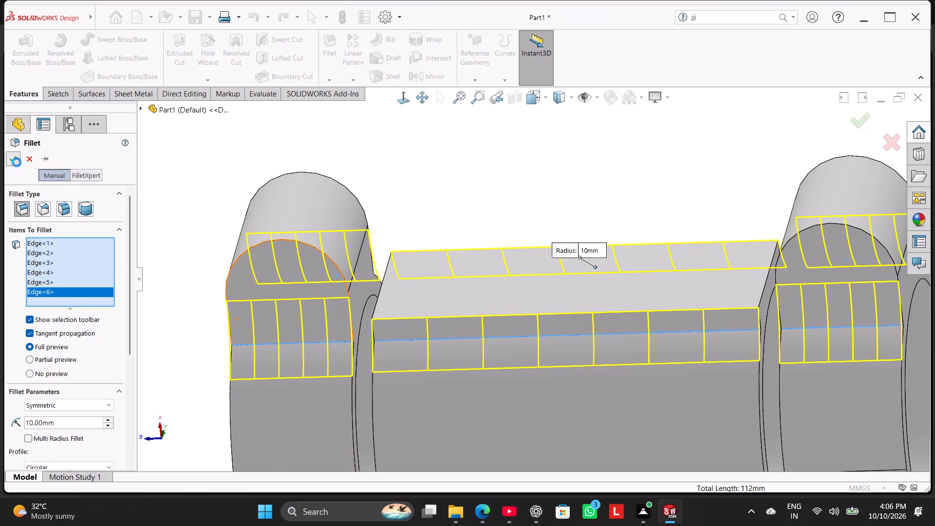
Set up a mirror of the 10 mm fillet and the end block about the Right Plane and try to create it.
scroll(297, 162, "up", 3)
middle_click_drag(301, 178, 307, 201)
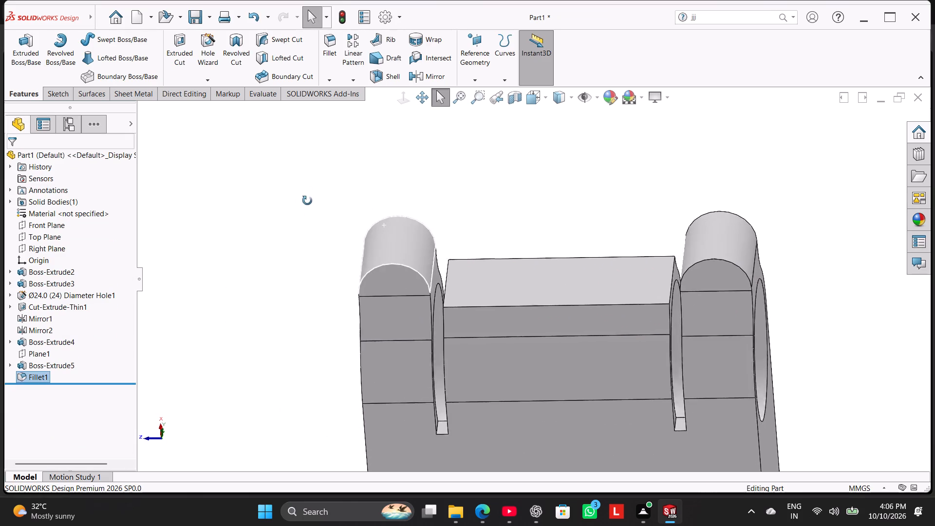
middle_click_drag(307, 201, 356, 338)
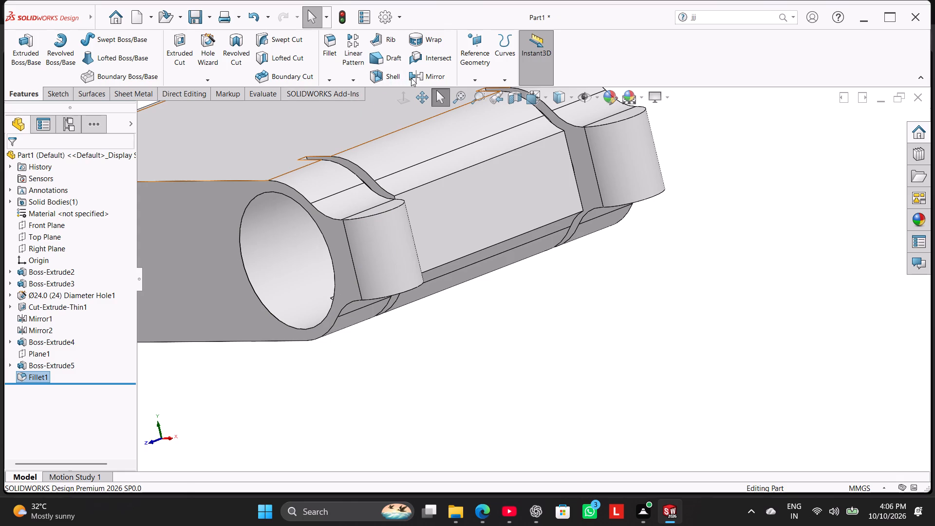
left_click(413, 77)
scroll(271, 162, "up", 2)
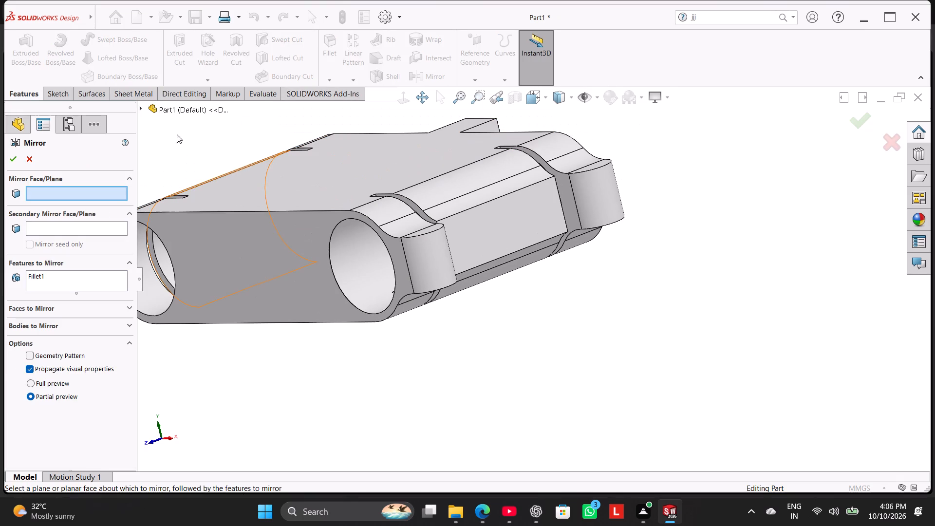
left_click(144, 110)
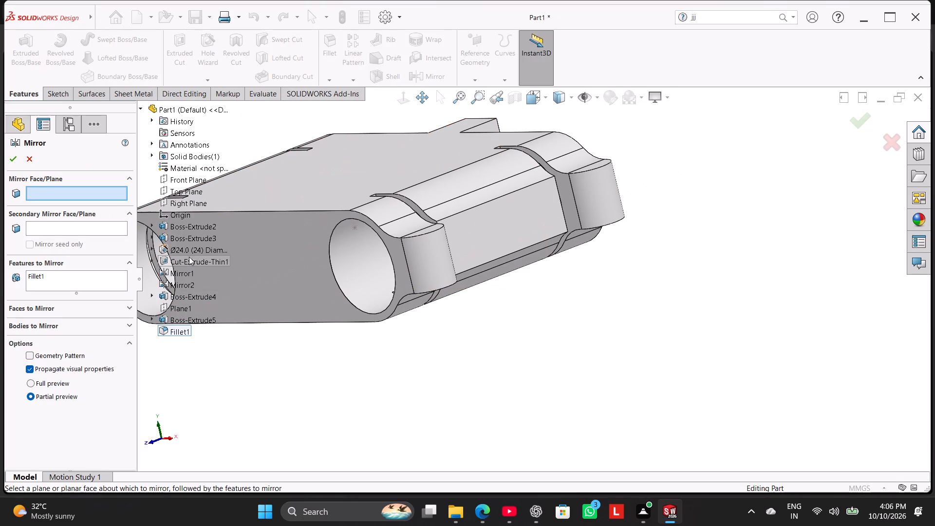
left_click(185, 319)
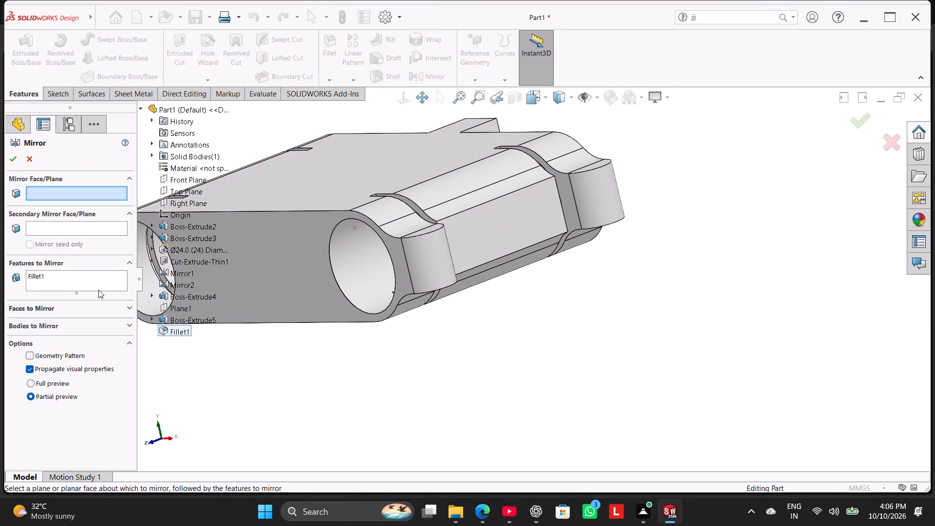
left_click(98, 290)
left_click(97, 284)
left_click(176, 321)
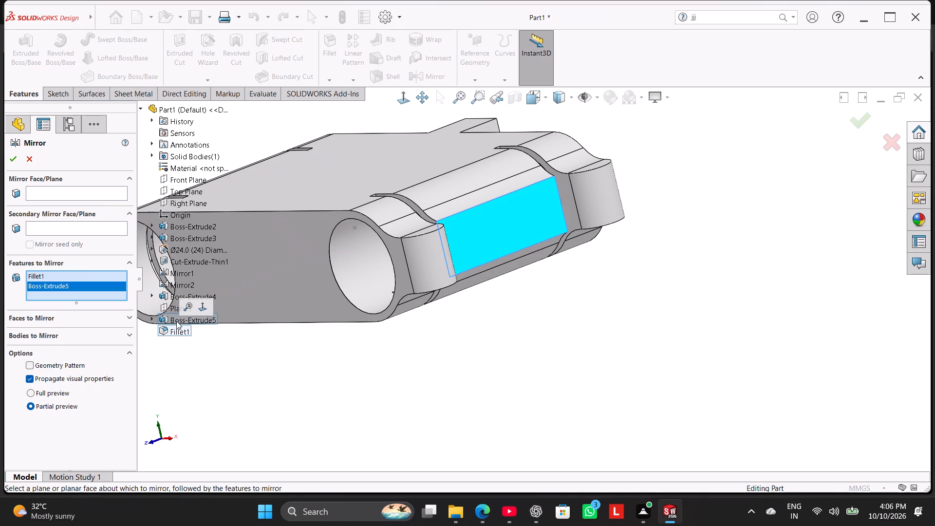
scroll(228, 361, "up", 2)
middle_click_drag(228, 361, 239, 339)
scroll(241, 345, "up", 2)
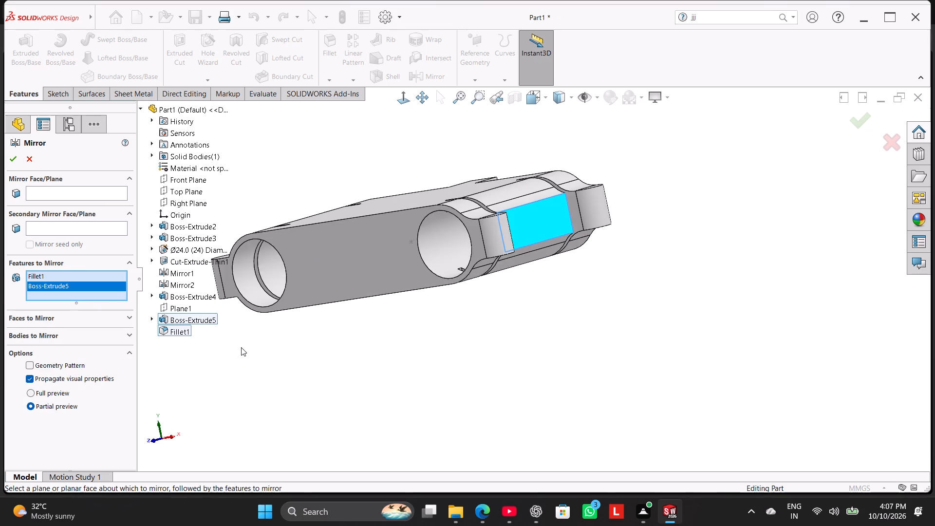
middle_click_drag(242, 350, 271, 424)
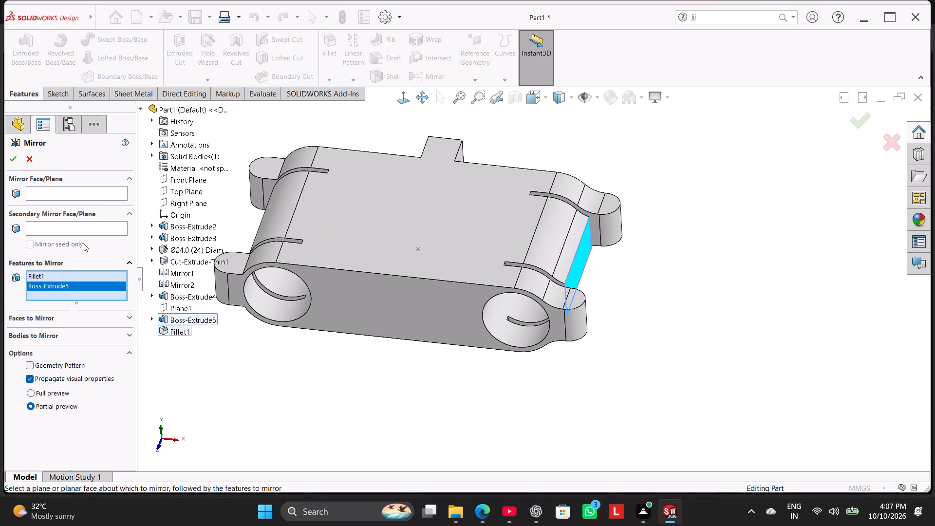
left_click(49, 194)
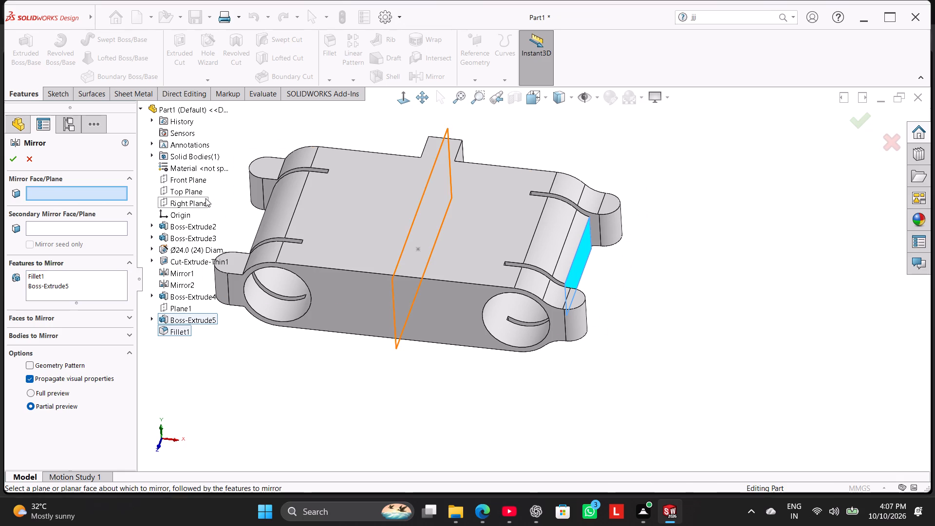
left_click(206, 198)
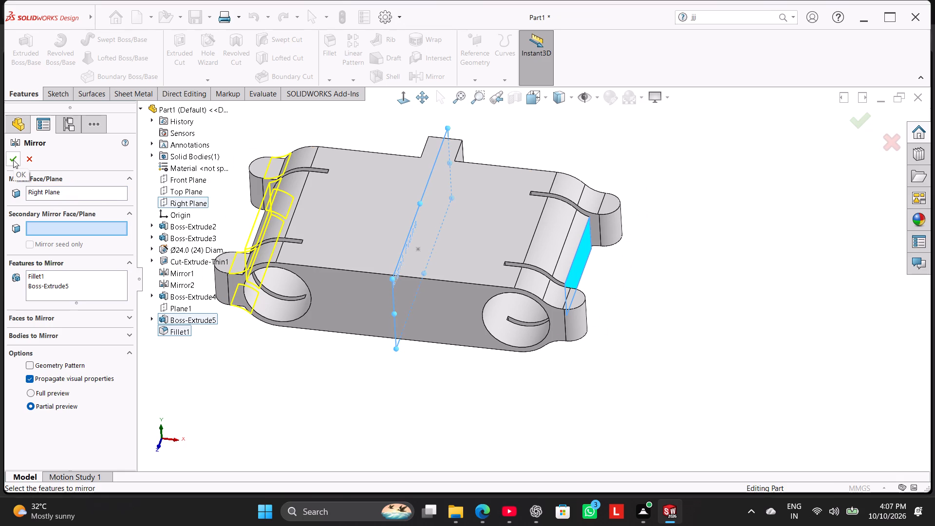
left_click(13, 160)
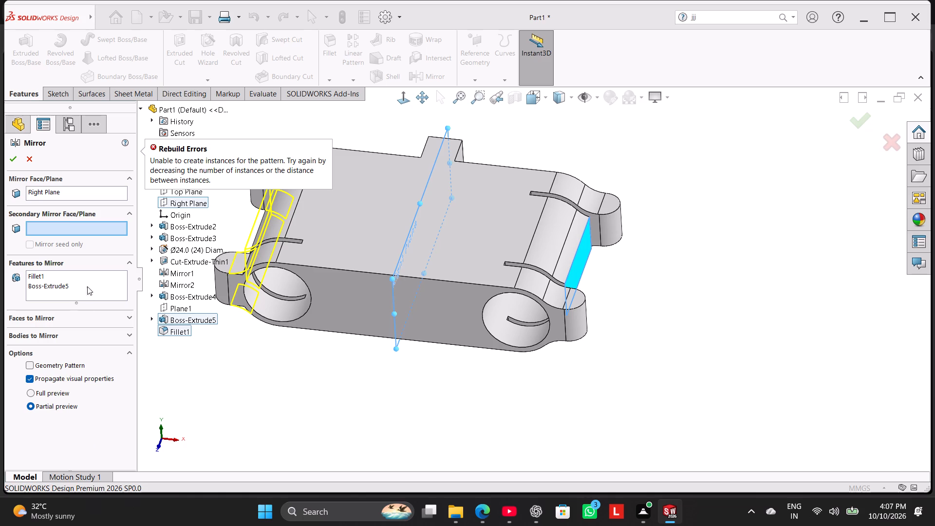
Remove the fillet from the features to mirror and complete the mirror with only the end block.
right_click(93, 273)
left_click(131, 289)
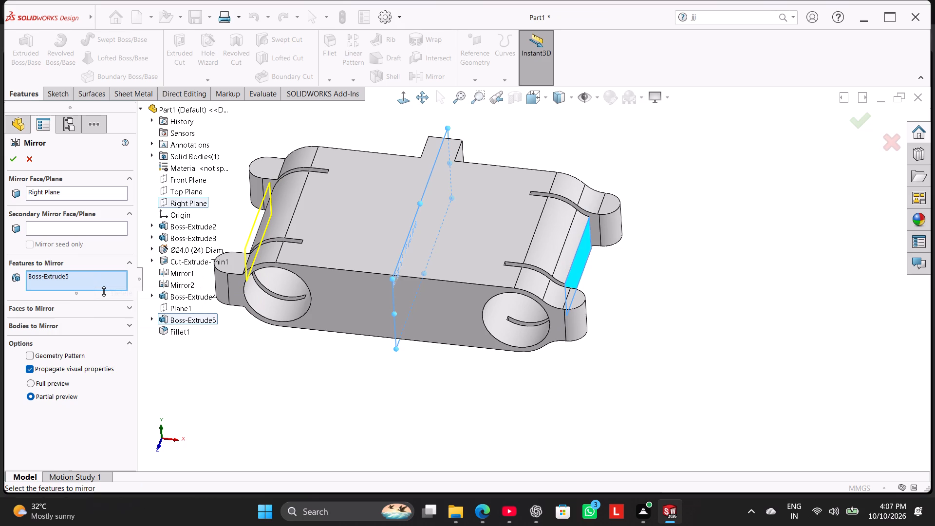
left_click(13, 158)
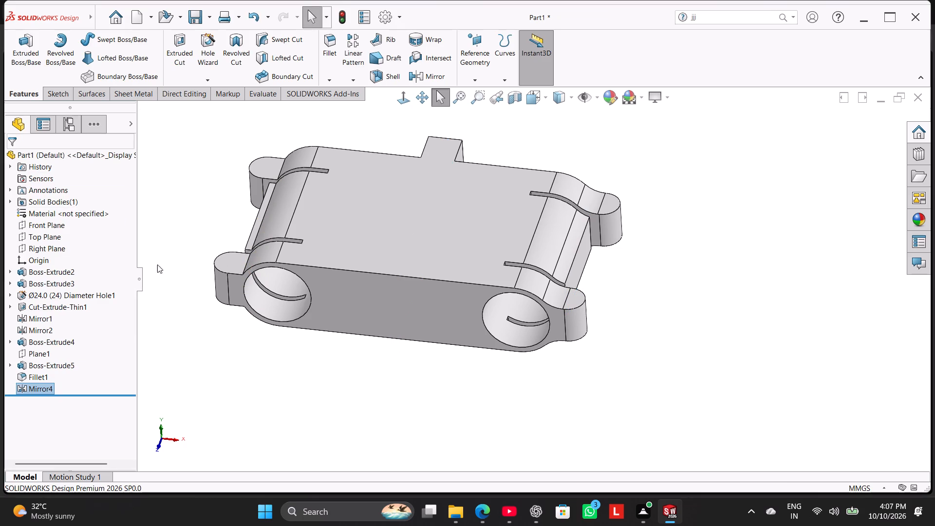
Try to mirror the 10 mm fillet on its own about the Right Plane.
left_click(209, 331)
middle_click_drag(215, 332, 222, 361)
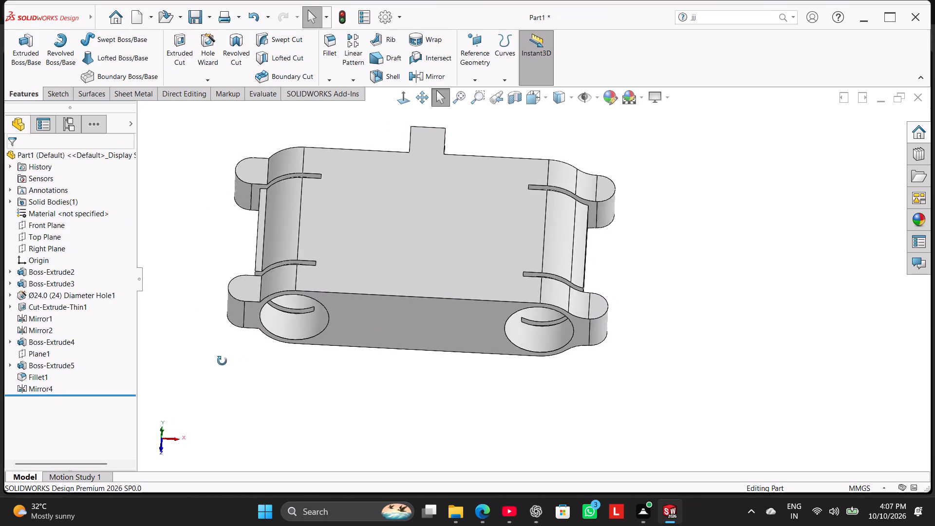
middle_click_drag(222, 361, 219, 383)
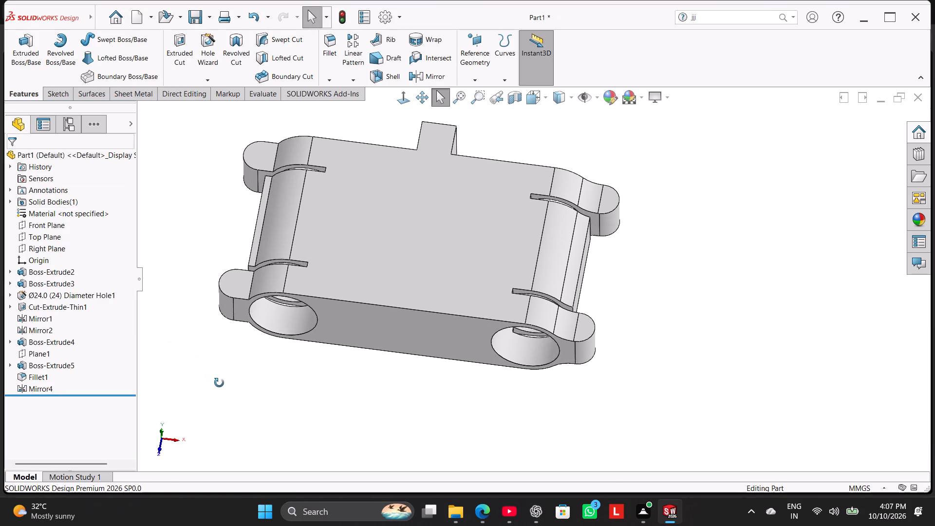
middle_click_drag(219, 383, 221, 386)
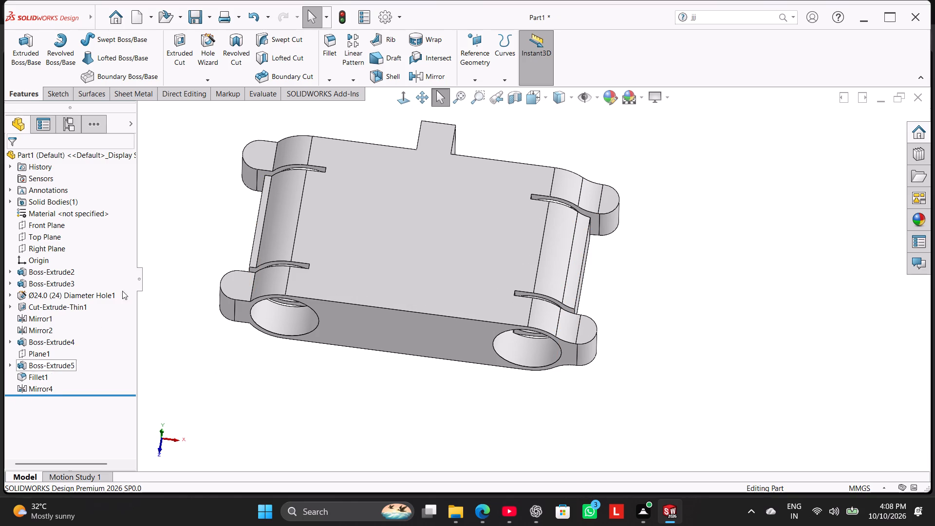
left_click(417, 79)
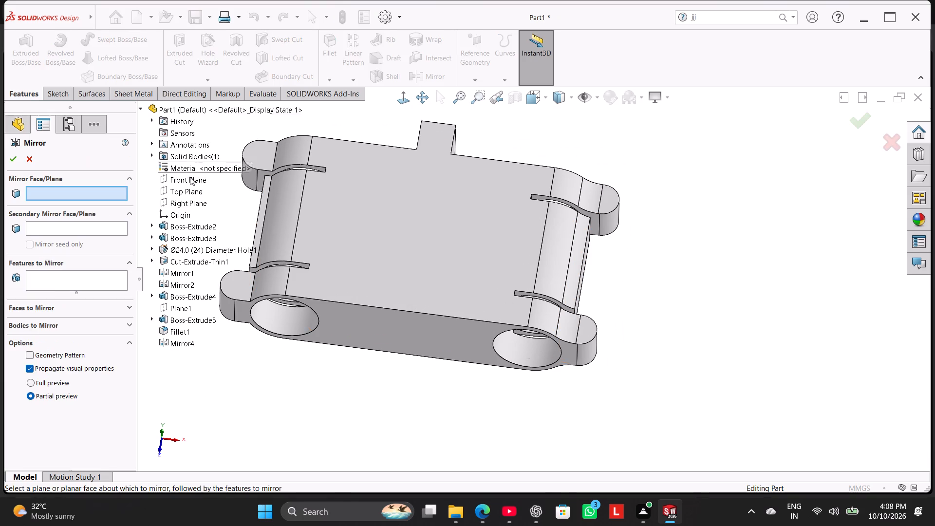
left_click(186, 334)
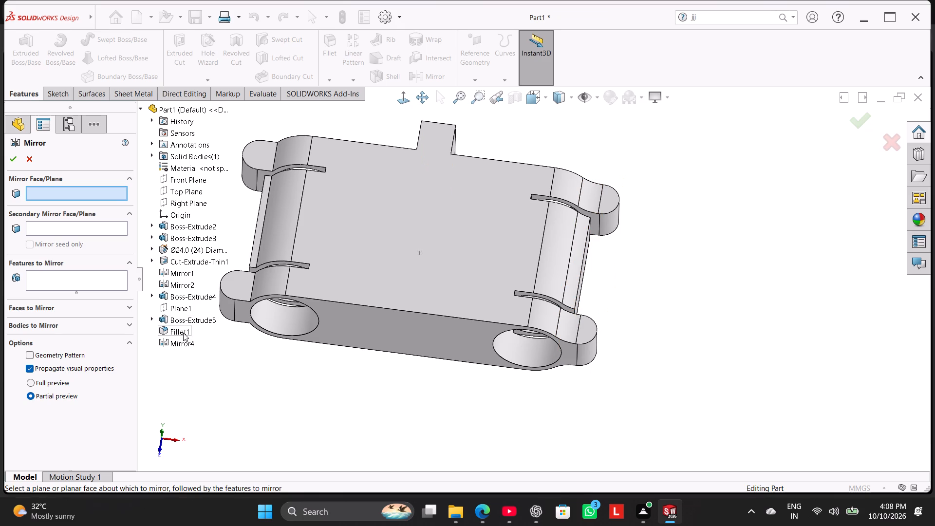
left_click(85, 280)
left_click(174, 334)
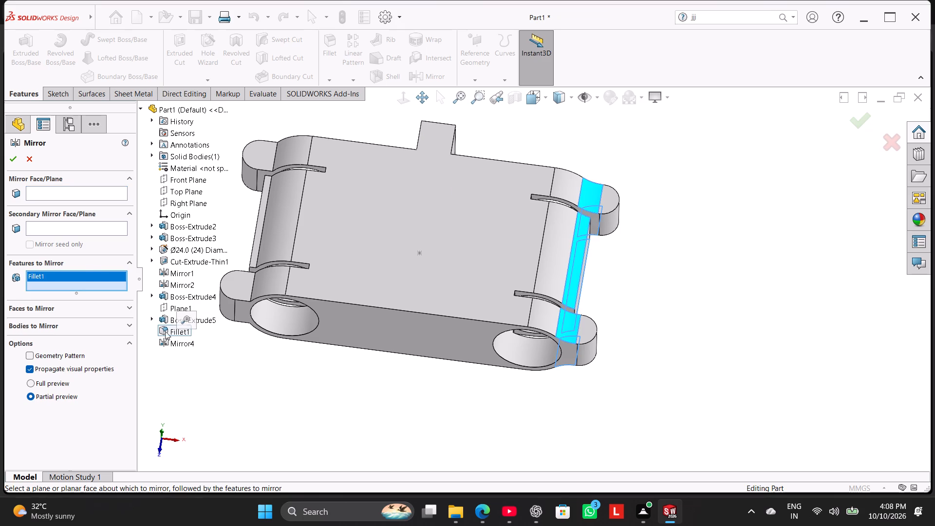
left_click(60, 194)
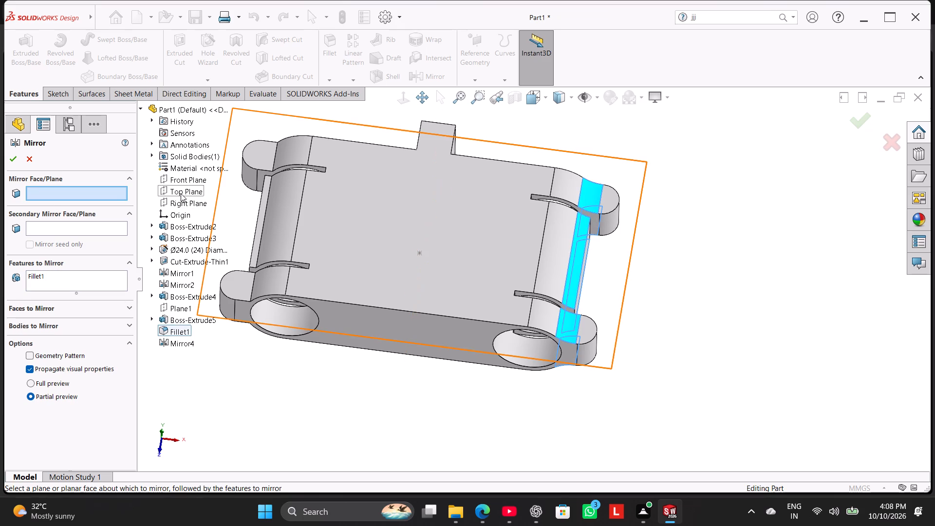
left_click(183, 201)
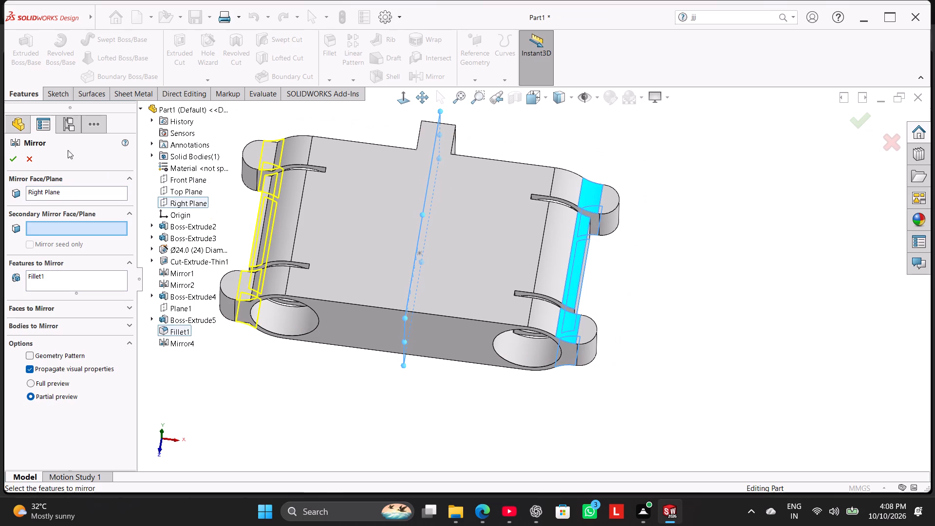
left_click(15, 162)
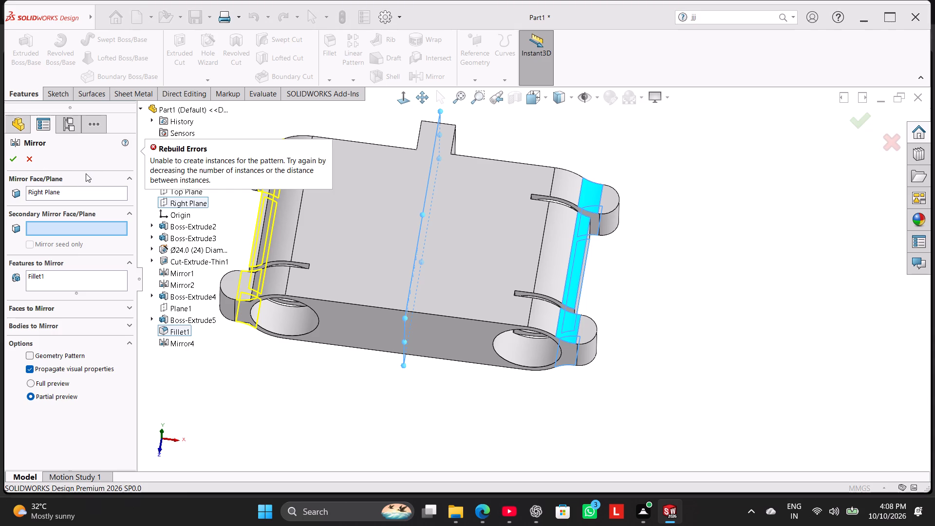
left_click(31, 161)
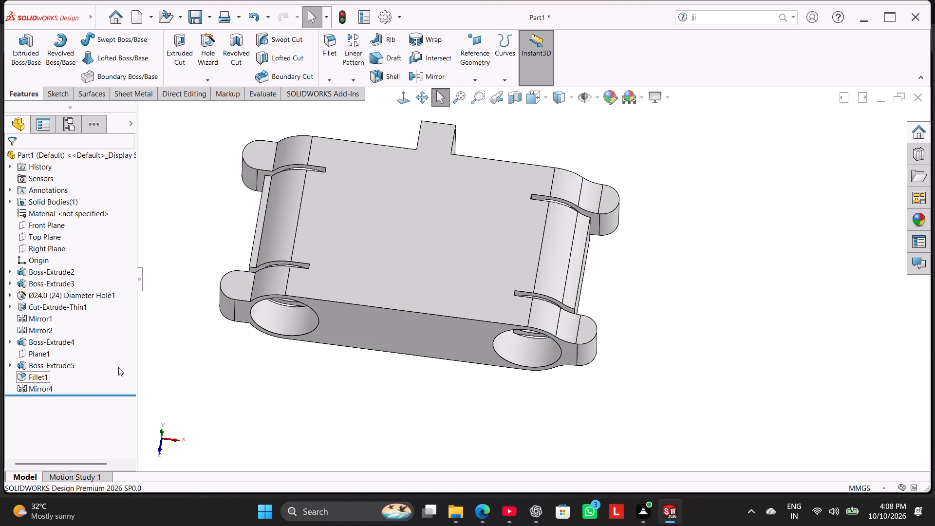
Reorder the features so that the 10 mm fillet comes after the mirror of the end block.
left_click(190, 348)
left_click_drag(39, 376, 39, 376)
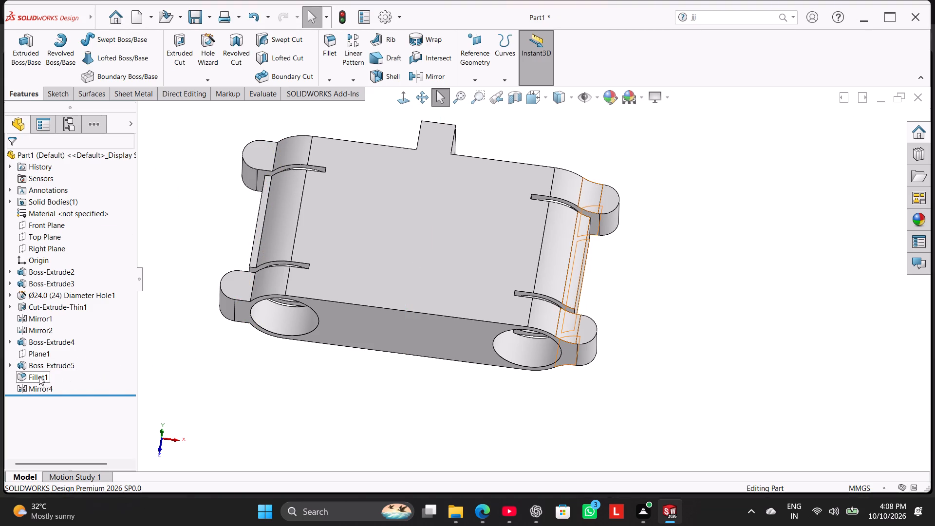
left_click_drag(39, 376, 43, 393)
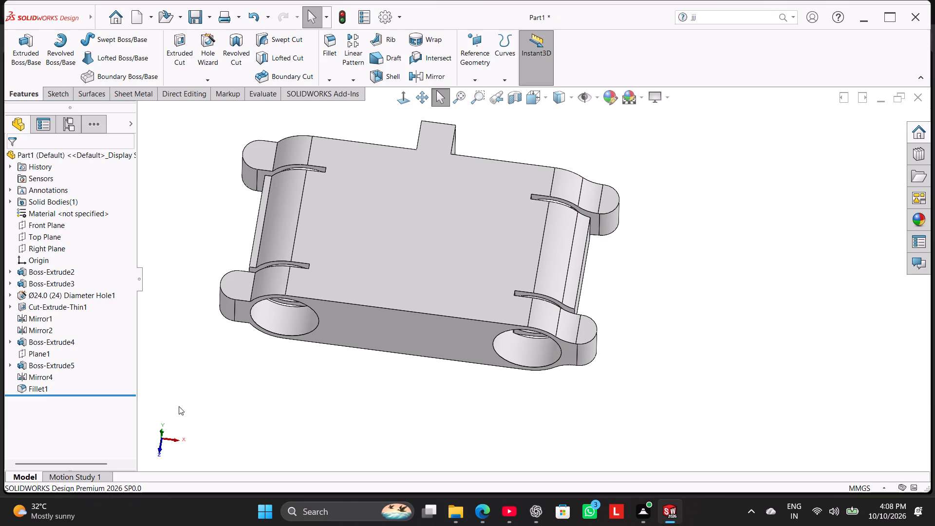
left_click(220, 404)
Edit the 10 mm fillet and add the three upper edges where the mirrored end block and its two neighbouring lugs meet the base.
middle_click_drag(255, 412, 219, 383)
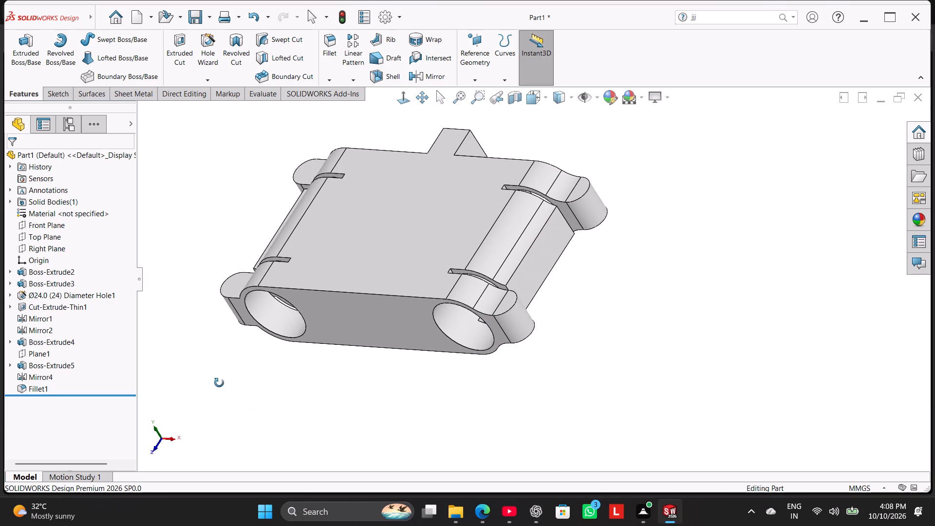
middle_click_drag(219, 383, 241, 400)
right_click(31, 392)
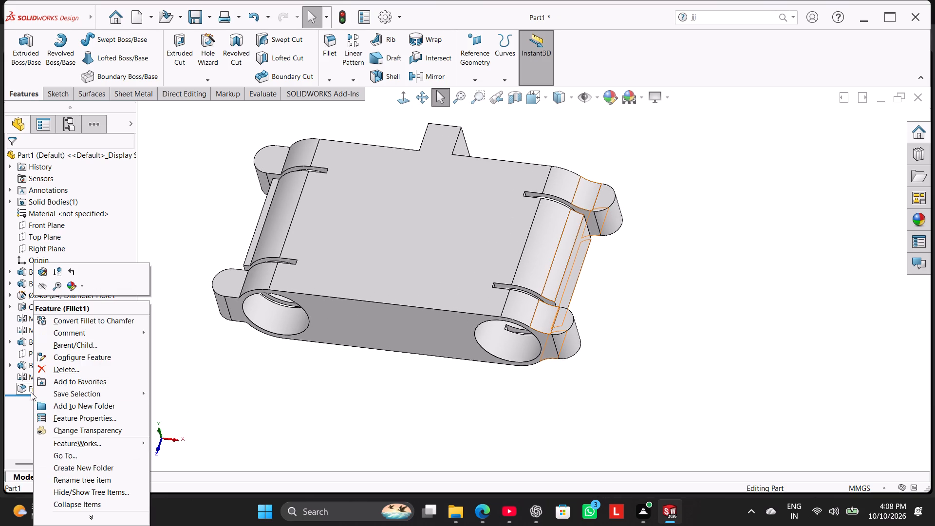
left_click(207, 386)
right_click(39, 392)
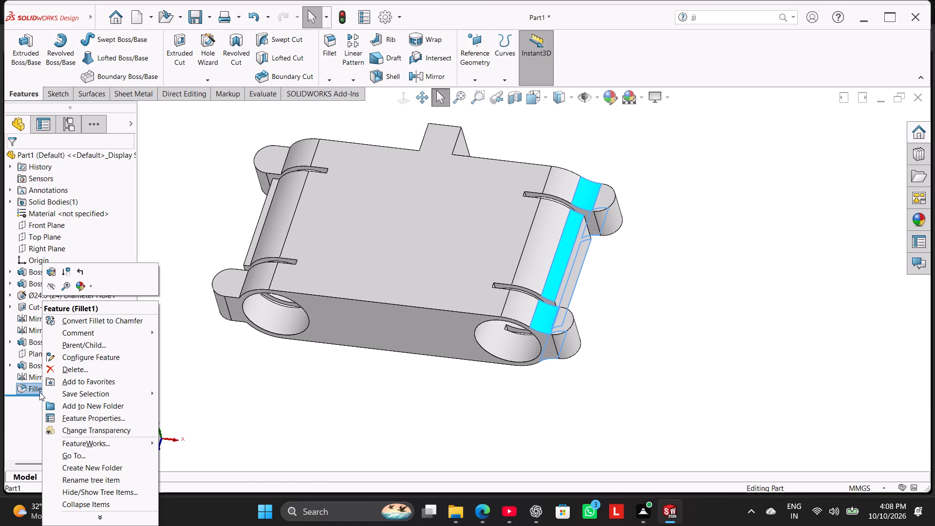
left_click(51, 274)
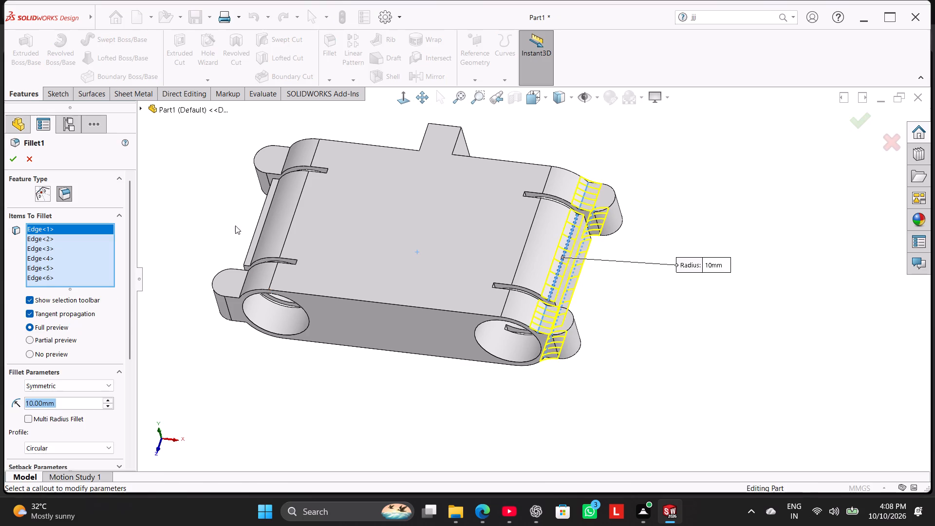
scroll(235, 225, "down", 1)
middle_click_drag(236, 225, 266, 310)
scroll(266, 310, "down", 4)
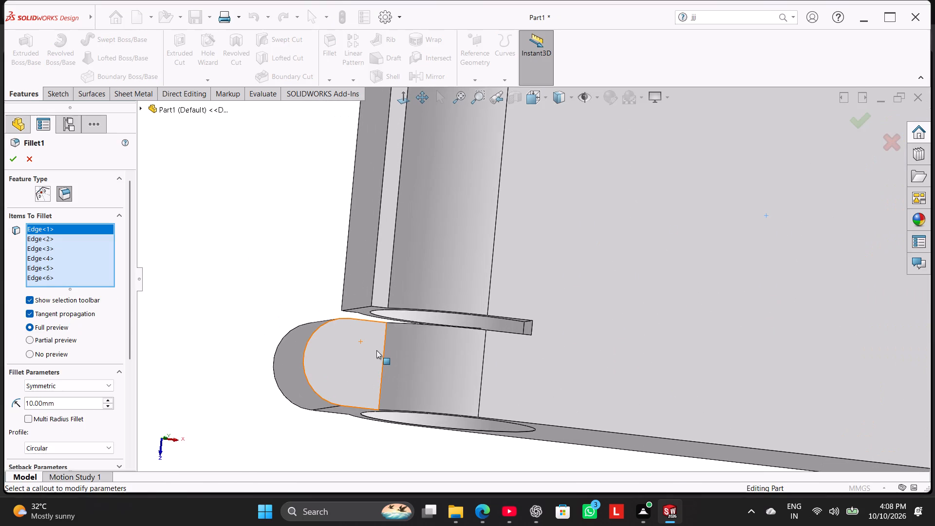
left_click(385, 348)
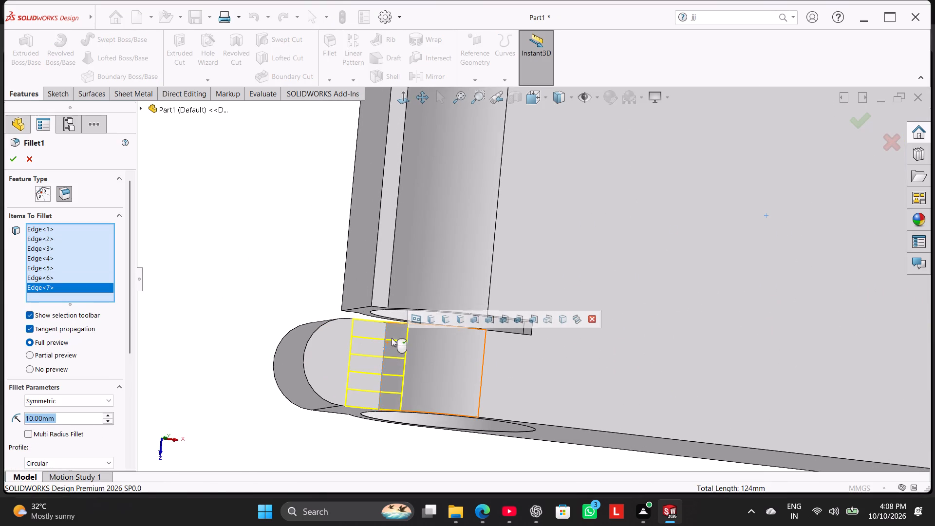
scroll(412, 318, "up", 2)
scroll(482, 358, "up", 4)
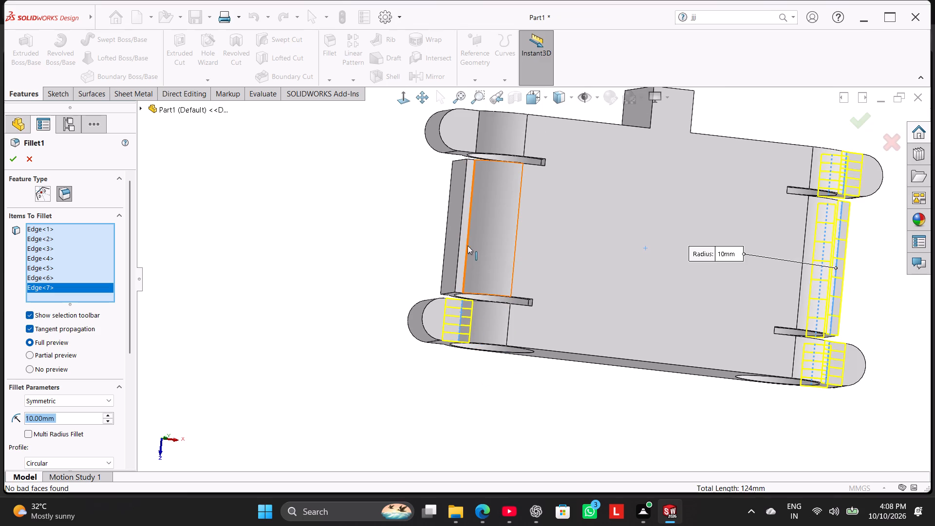
left_click(467, 245)
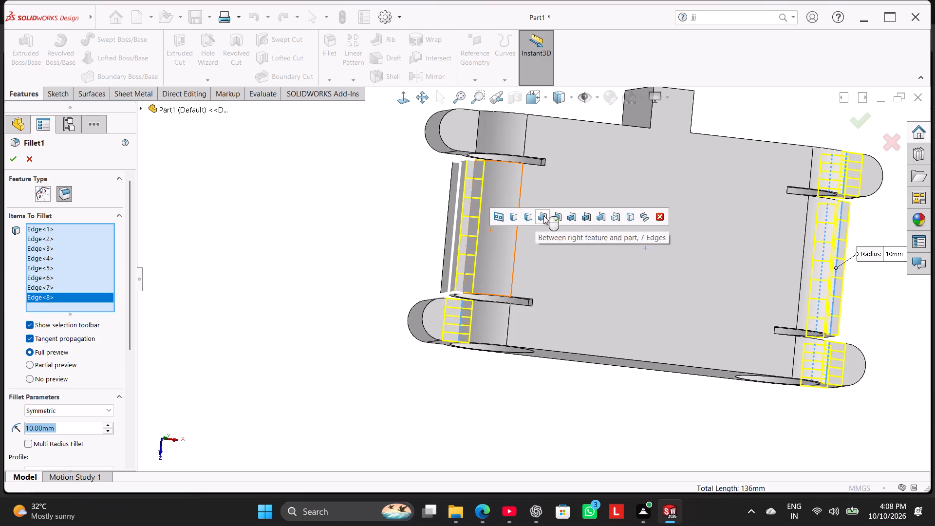
scroll(466, 184, "down", 2)
left_click(489, 133)
Add the three matching underside edges of the mirrored end block and its two lugs to the 10 mm fillet and complete it.
middle_click_drag(419, 243, 444, 262)
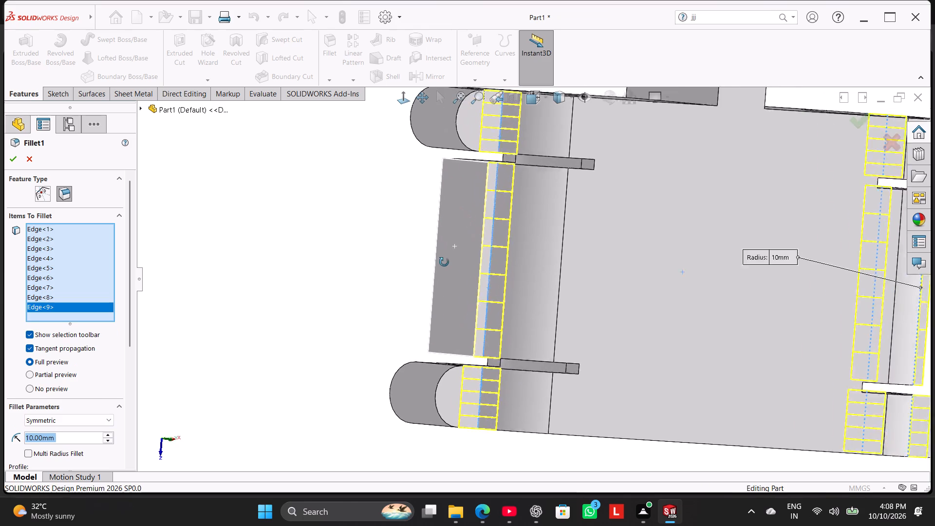
middle_click_drag(444, 262, 549, 335)
scroll(549, 335, "down", 1)
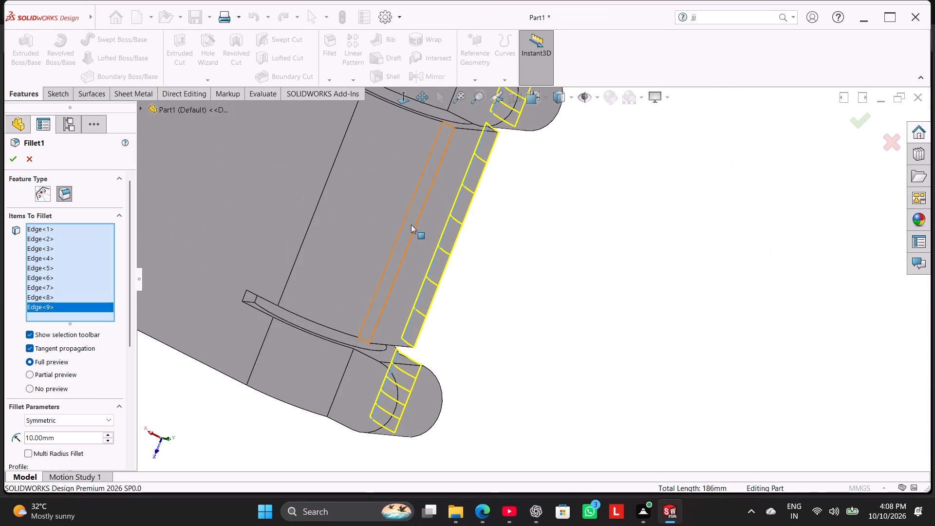
left_click(408, 213)
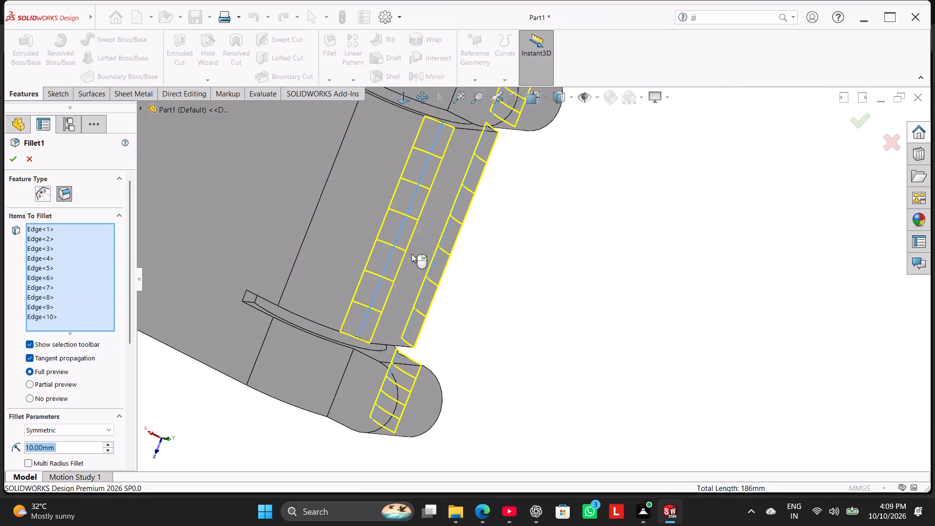
left_click(342, 377)
scroll(397, 285, "up", 3)
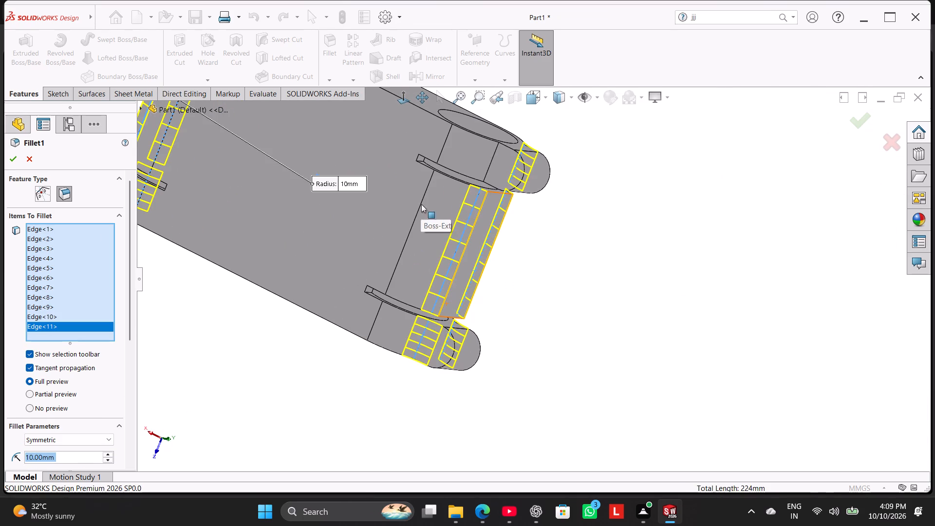
left_click(489, 162)
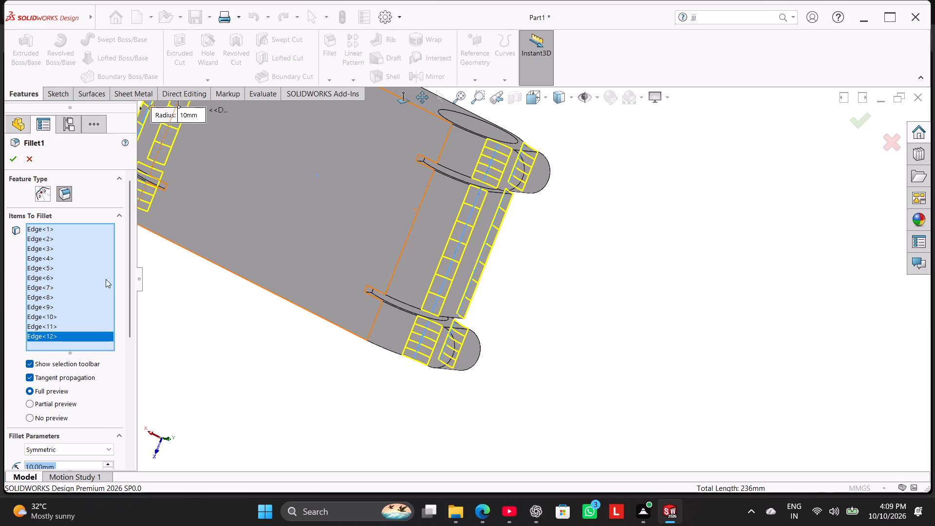
left_click(15, 163)
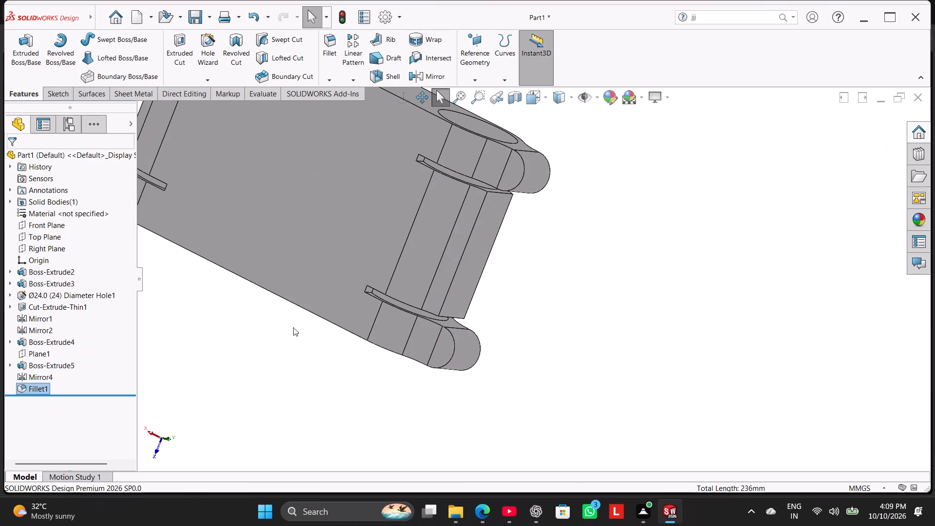
Examine the filleted block and lug transitions at both ends of the part from isometric and rotated views.
right_click_drag(287, 363, 578, 182)
right_click_drag(338, 278, 365, 265)
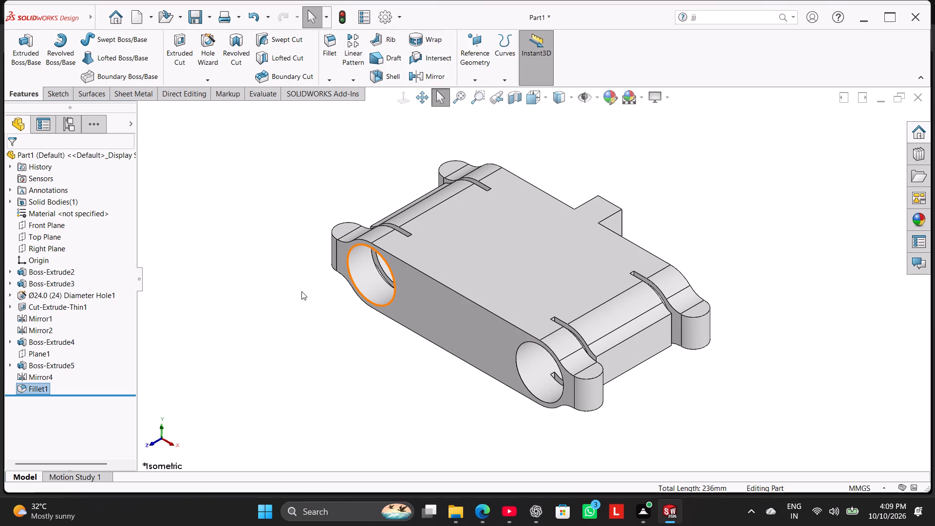
middle_click_drag(299, 295, 346, 369)
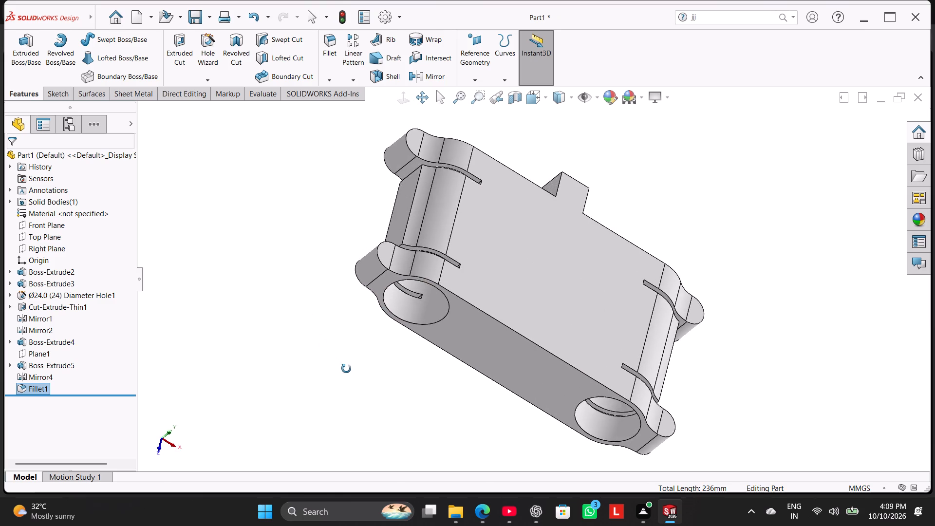
middle_click_drag(346, 369, 349, 294)
right_click_drag(338, 305, 428, 227)
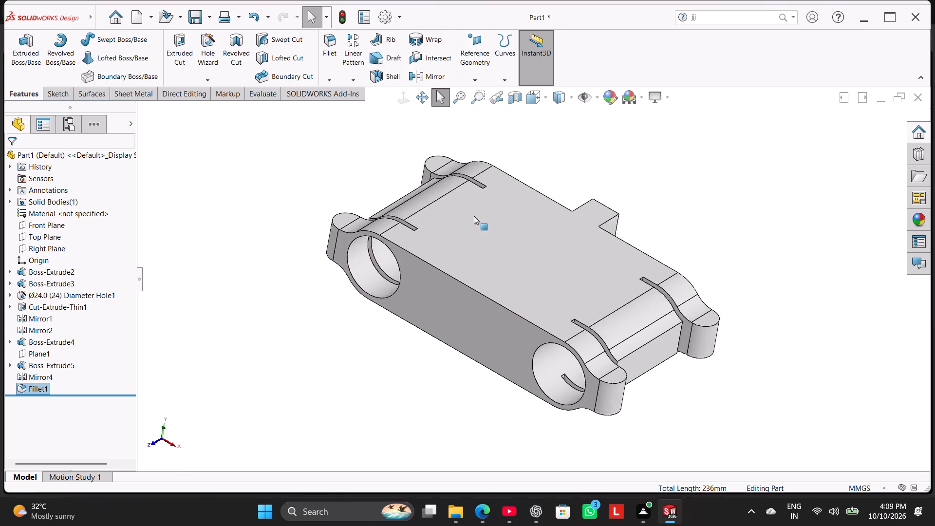
middle_click_drag(396, 303, 467, 332)
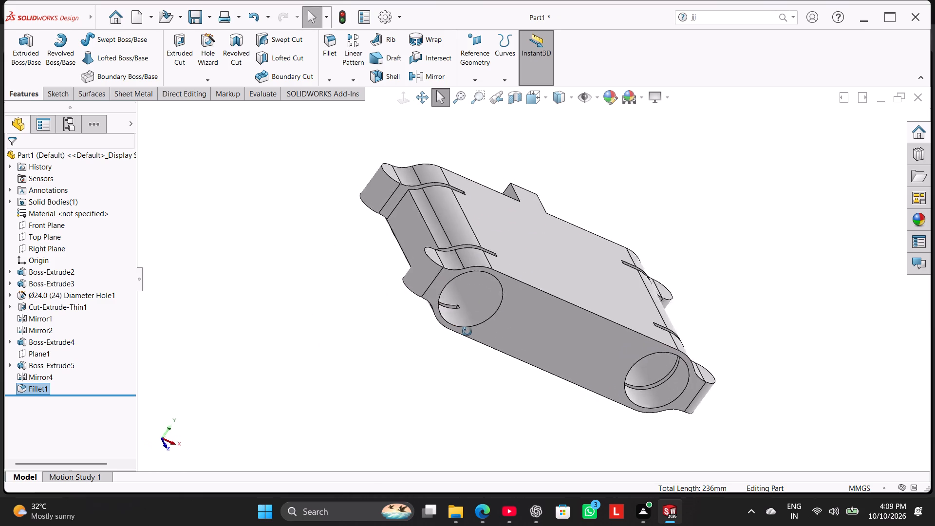
middle_click_drag(467, 332, 425, 316)
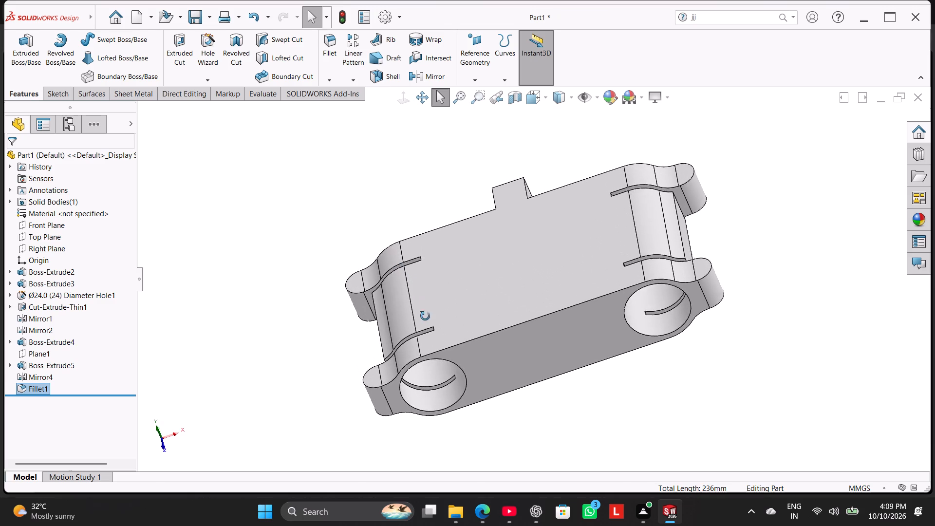
middle_click_drag(425, 316, 429, 334)
right_click_drag(330, 310, 397, 237)
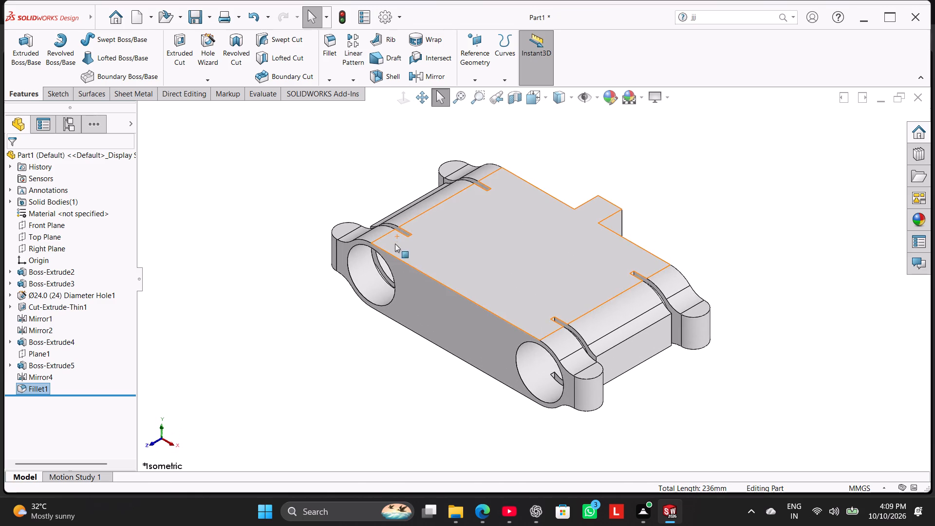
Start a sketch on the long front face and draw a horizontal line about 23.5 mm long from the +X hole's centre to the lug's outer edge.
right_click(474, 308)
left_click(504, 271)
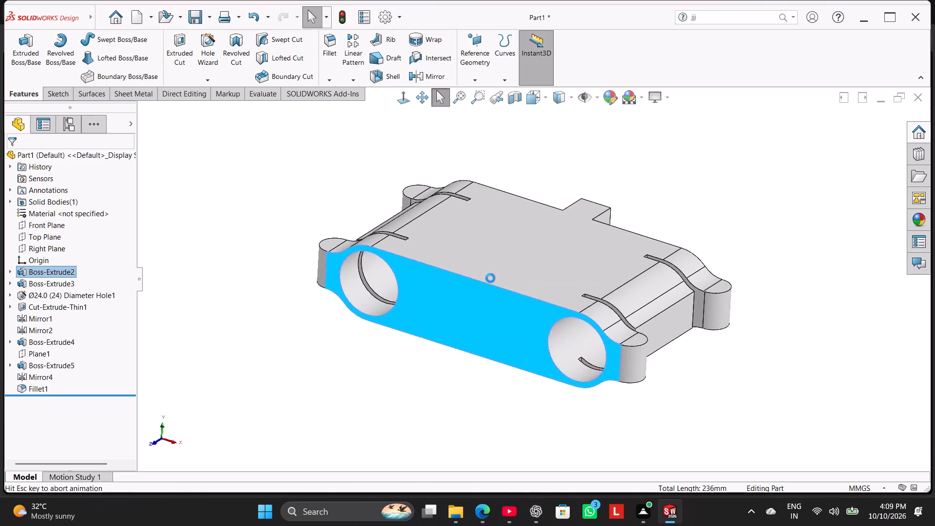
left_click(306, 233)
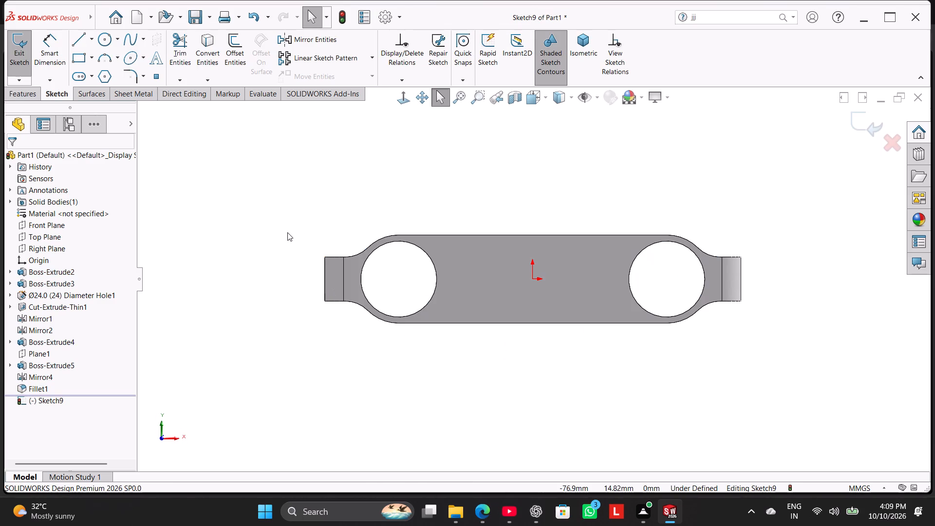
left_click(76, 41)
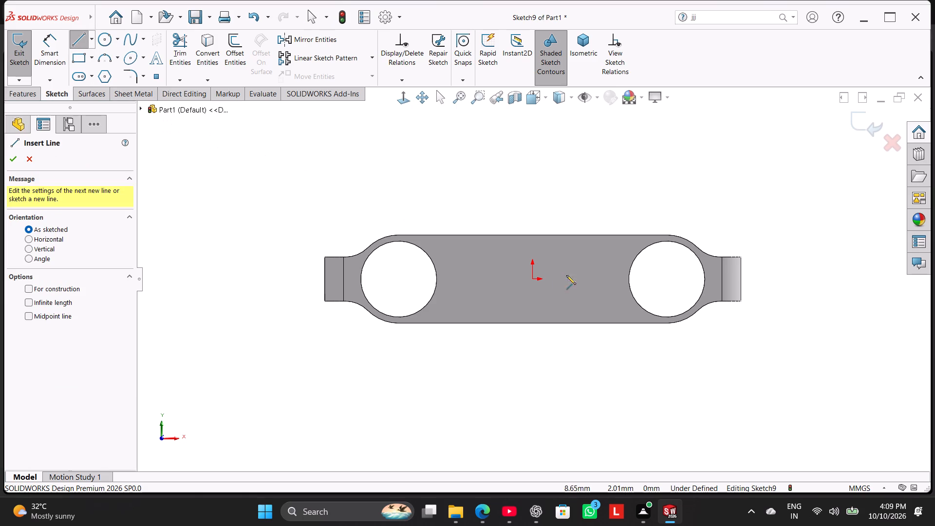
left_click(668, 281)
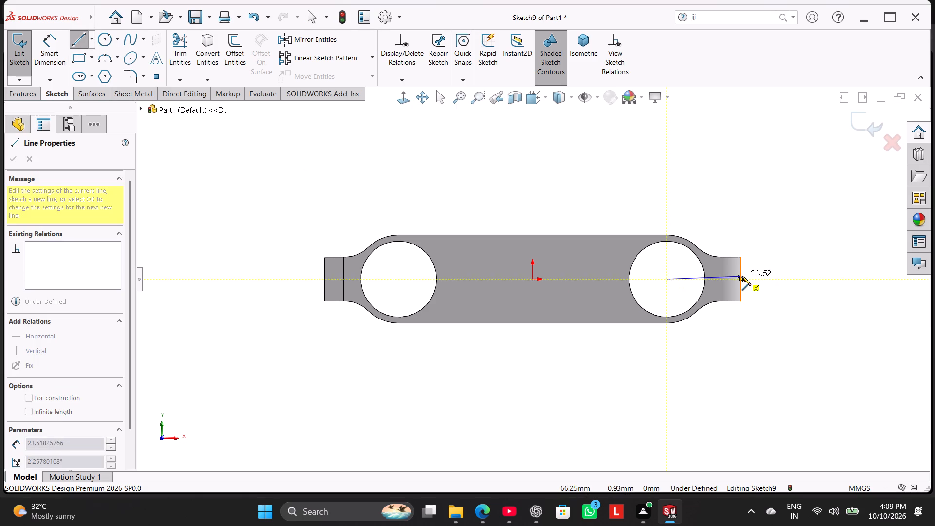
left_click(742, 279)
right_click(733, 220)
left_click(753, 226)
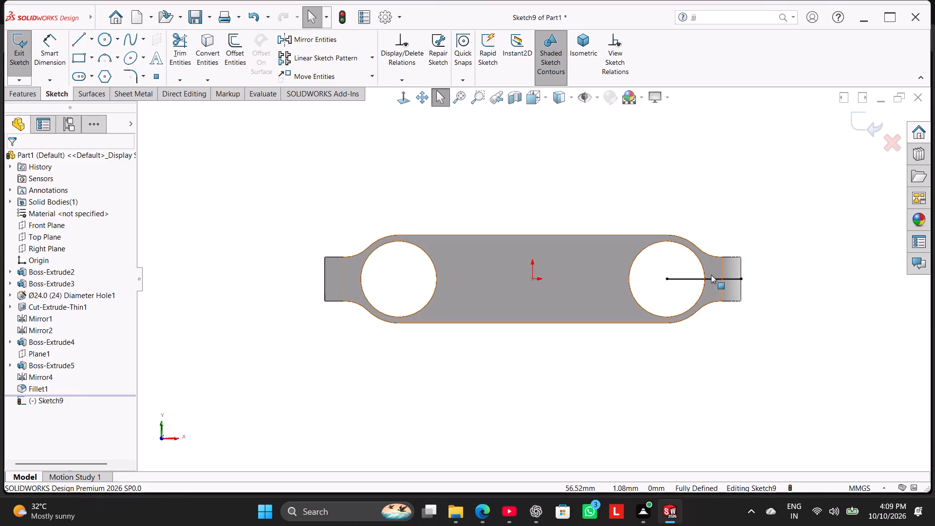
Draw three more lines above the horizontal line to close a thin rectangle about 1.45 mm high.
scroll(751, 250, "down", 2)
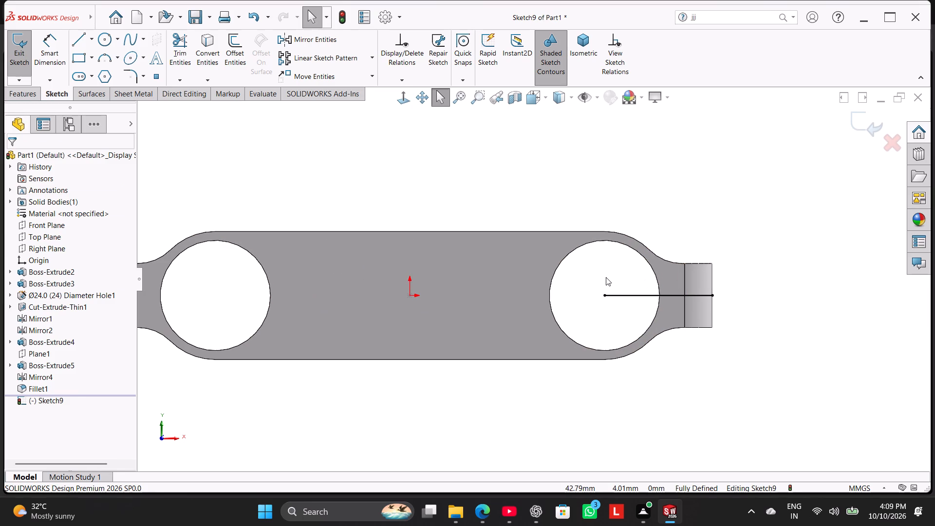
left_click(81, 37)
scroll(623, 280, "down", 4)
scroll(747, 294, "down", 3)
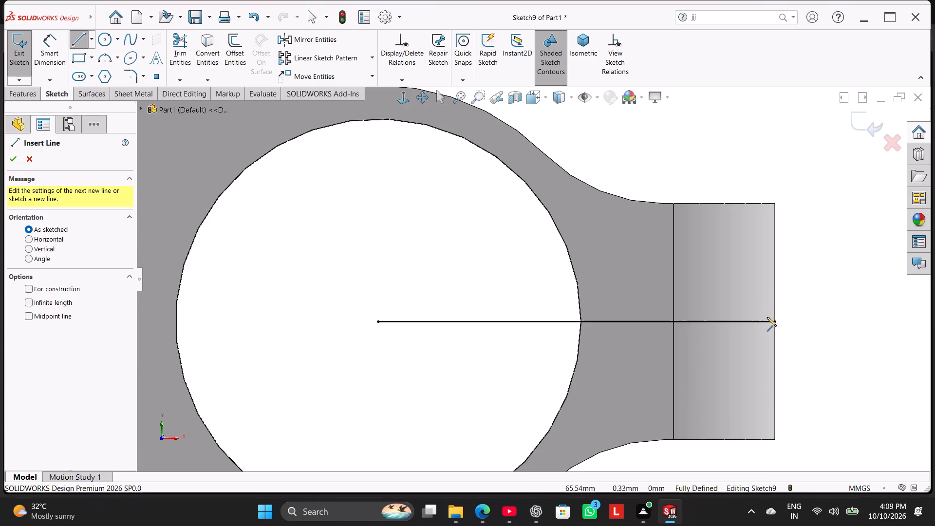
left_click(773, 319)
left_click(776, 297)
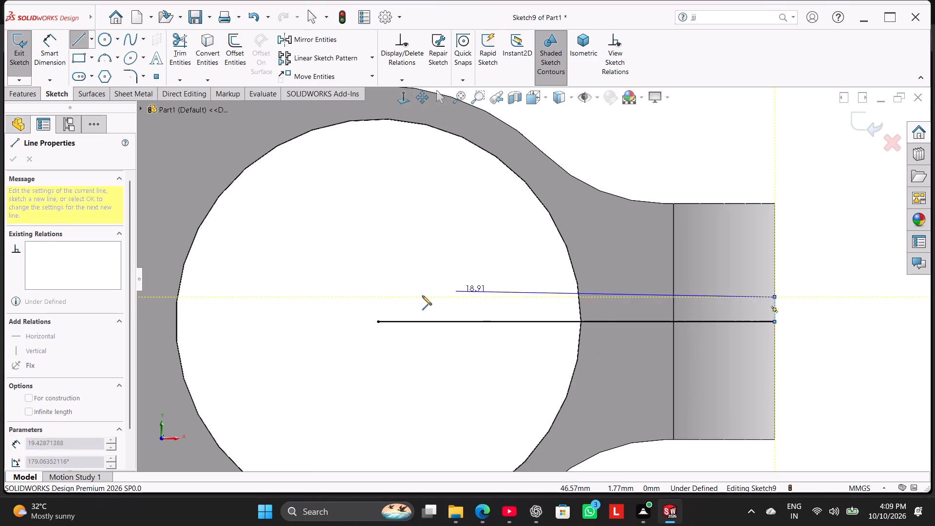
left_click(377, 297)
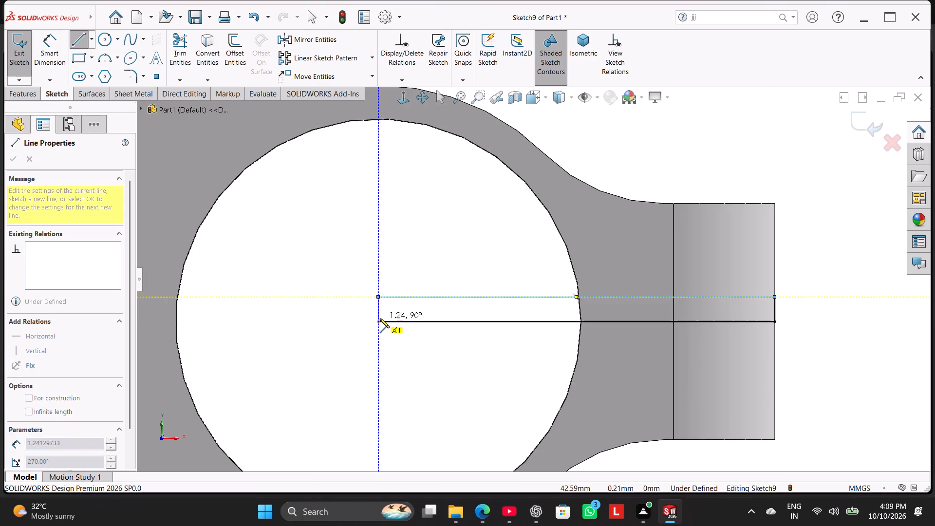
left_click(379, 319)
right_click(319, 292)
left_click(338, 296)
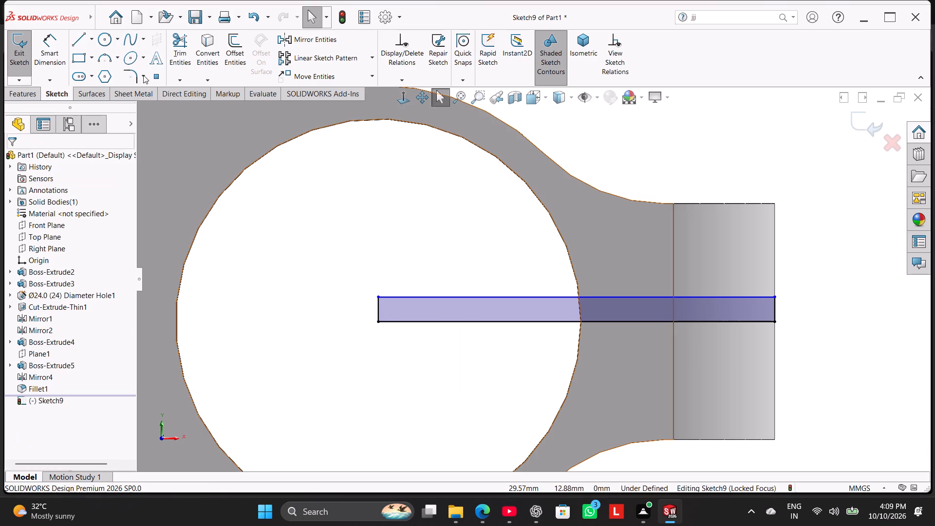
Convert the rectangle's lower line, through the hole centre, to construction geometry.
right_click(520, 321)
left_click(548, 304)
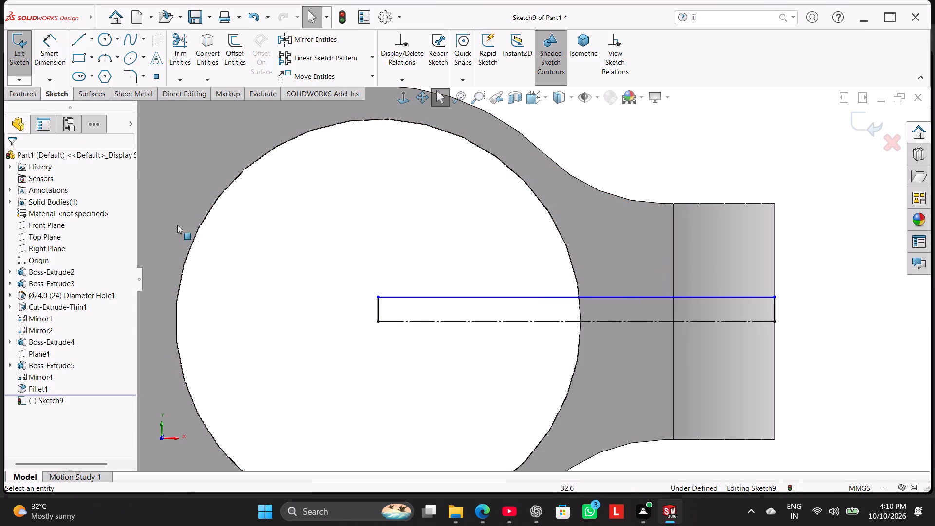
Dimension the thin rectangle's height on the short vertical line at the hole's centre and set it to 1 mm.
left_click(48, 50)
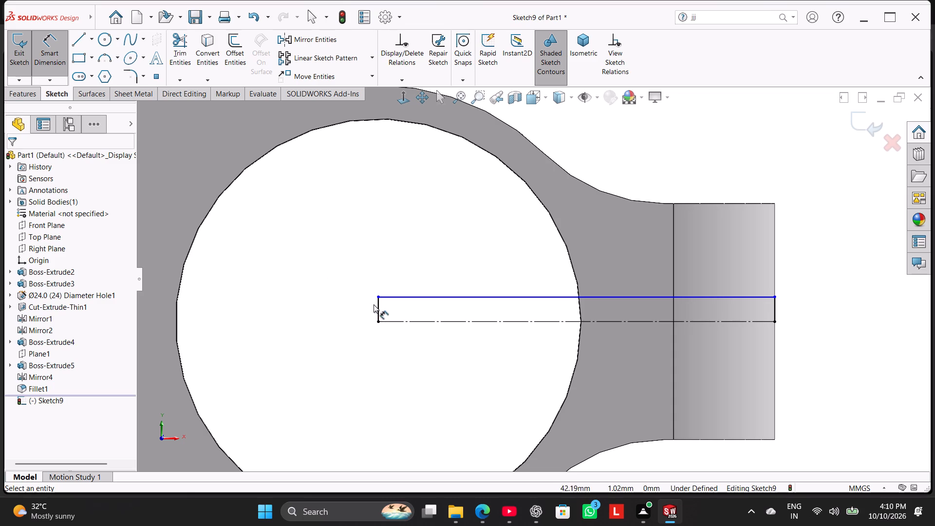
left_click(377, 305)
left_click(349, 304)
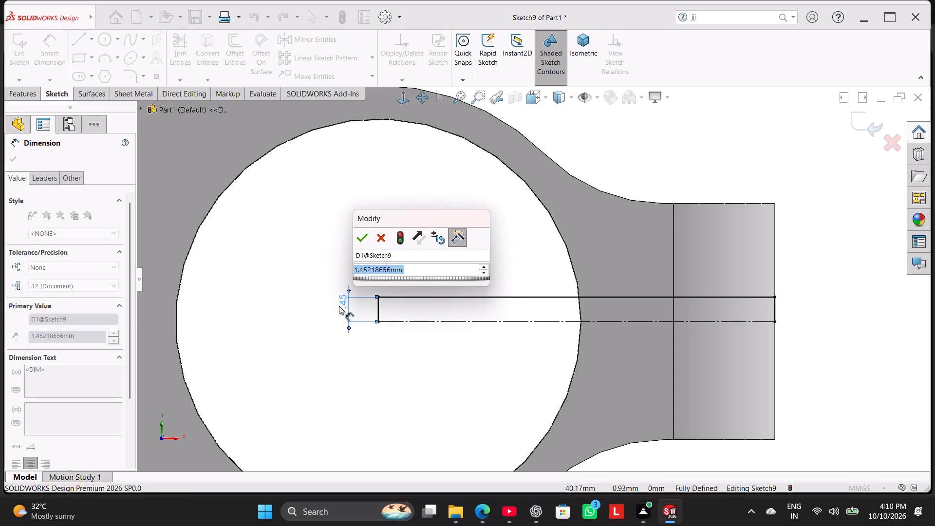
key("1")
key("Return")
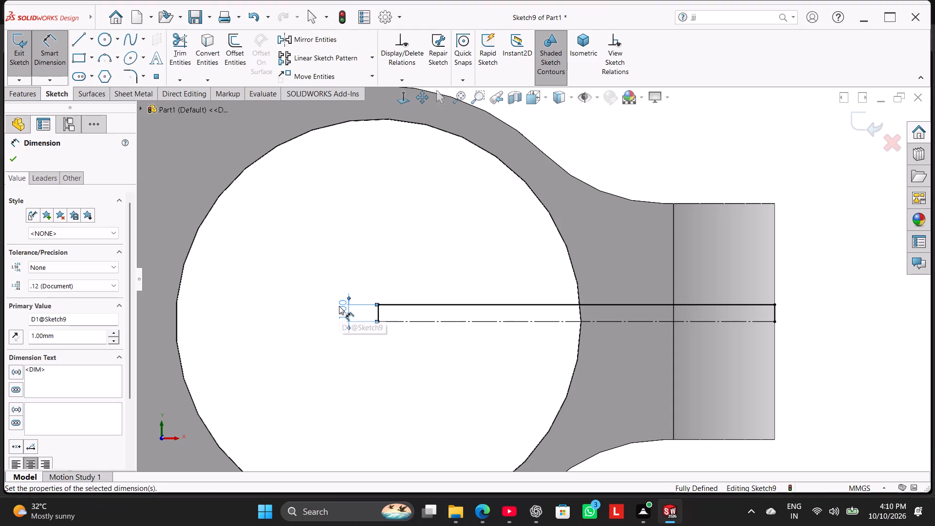
right_click(708, 138)
left_click(749, 167)
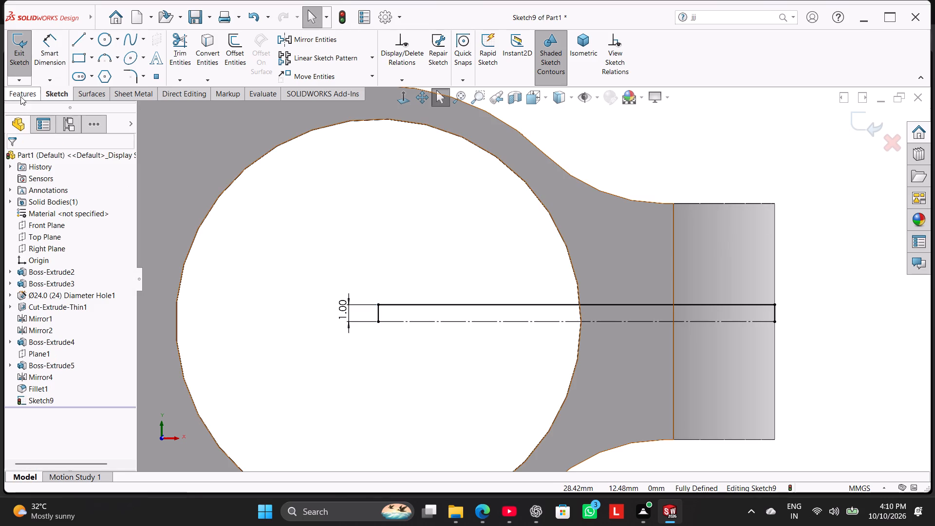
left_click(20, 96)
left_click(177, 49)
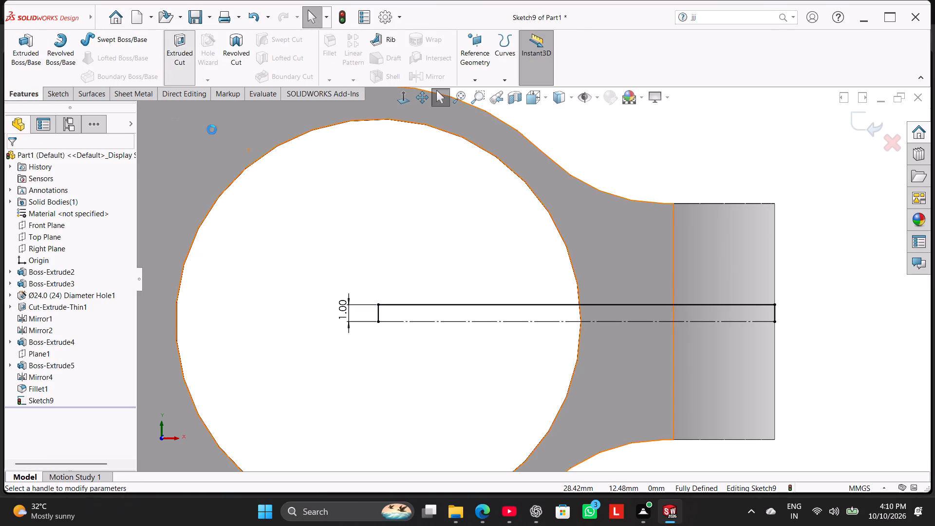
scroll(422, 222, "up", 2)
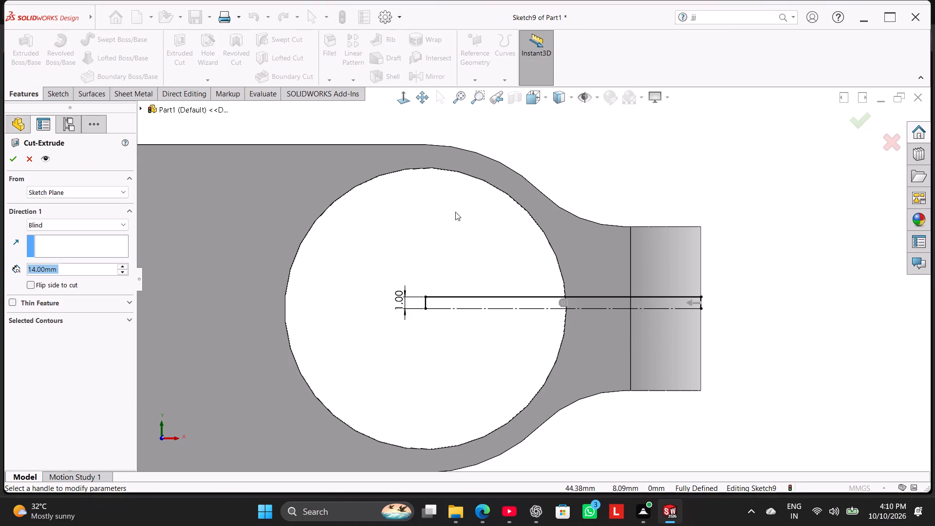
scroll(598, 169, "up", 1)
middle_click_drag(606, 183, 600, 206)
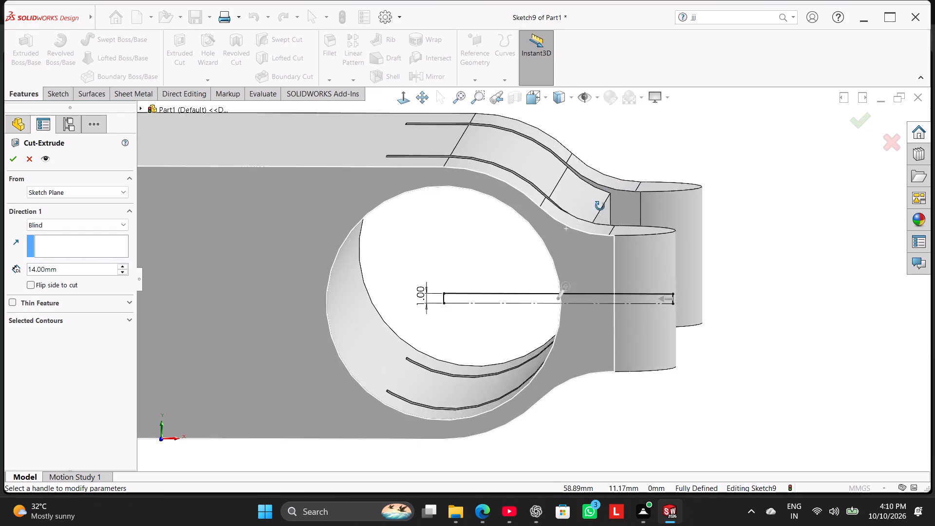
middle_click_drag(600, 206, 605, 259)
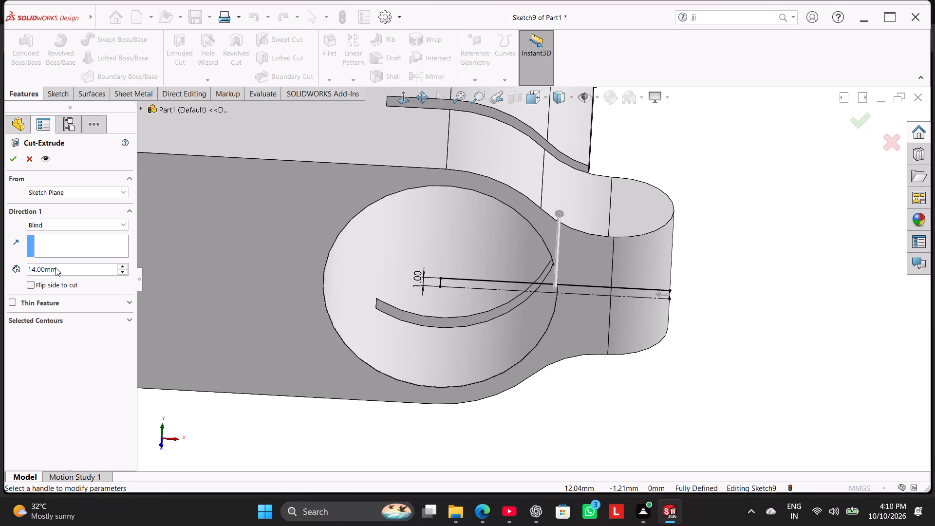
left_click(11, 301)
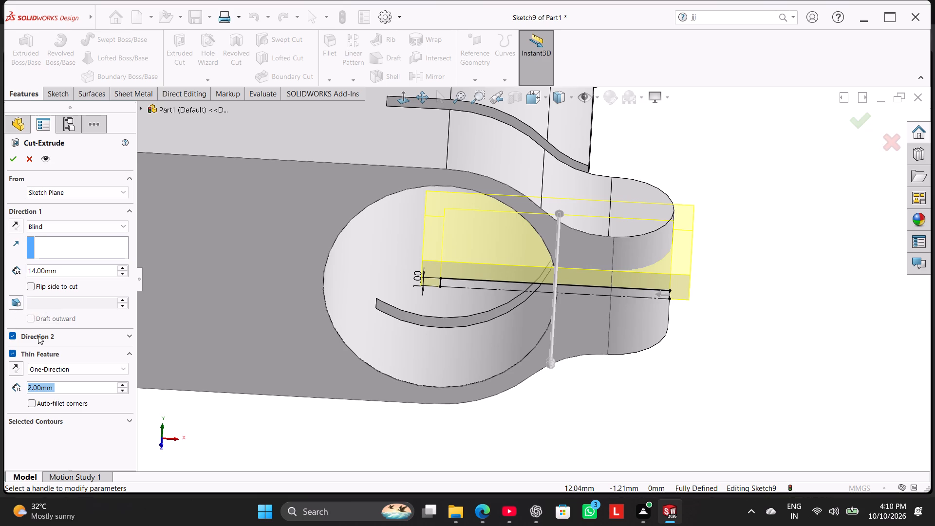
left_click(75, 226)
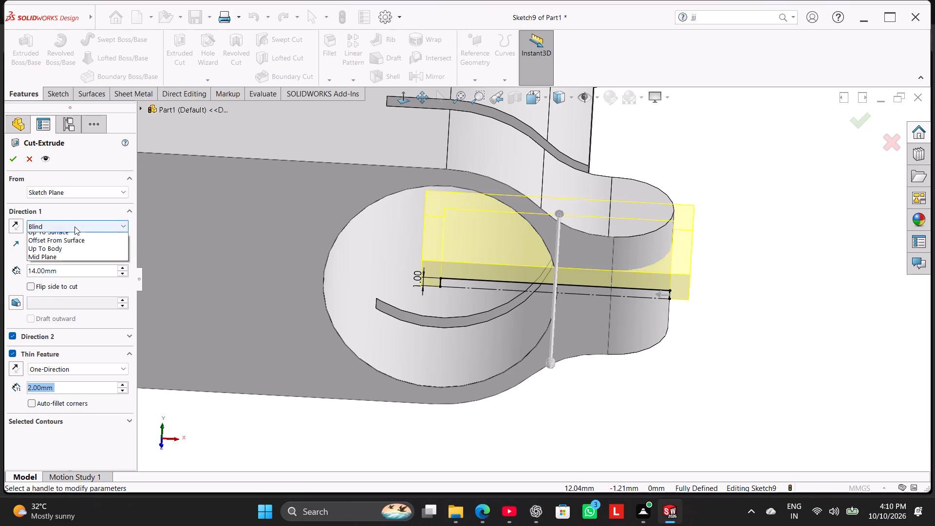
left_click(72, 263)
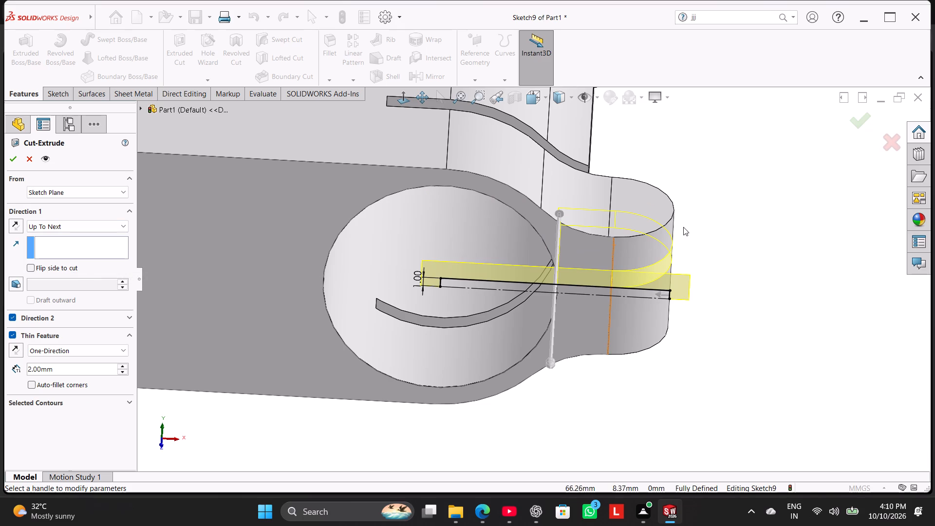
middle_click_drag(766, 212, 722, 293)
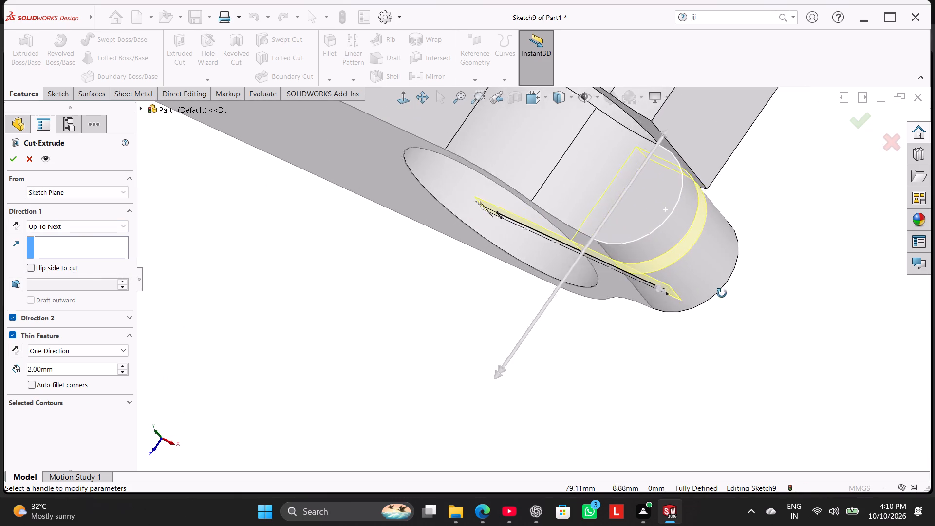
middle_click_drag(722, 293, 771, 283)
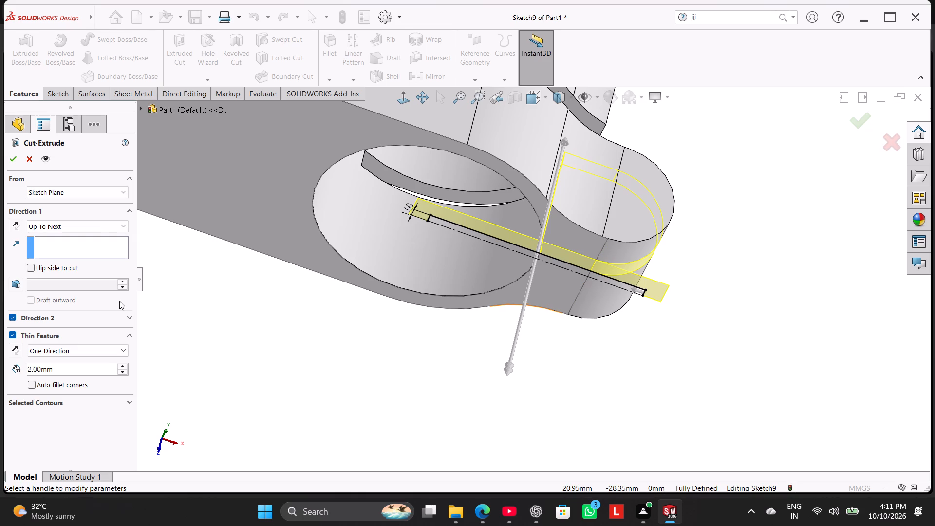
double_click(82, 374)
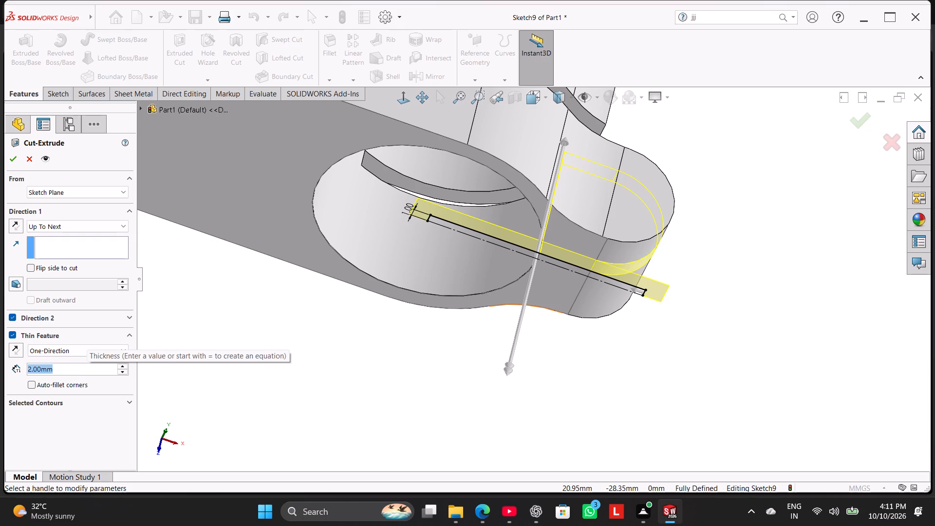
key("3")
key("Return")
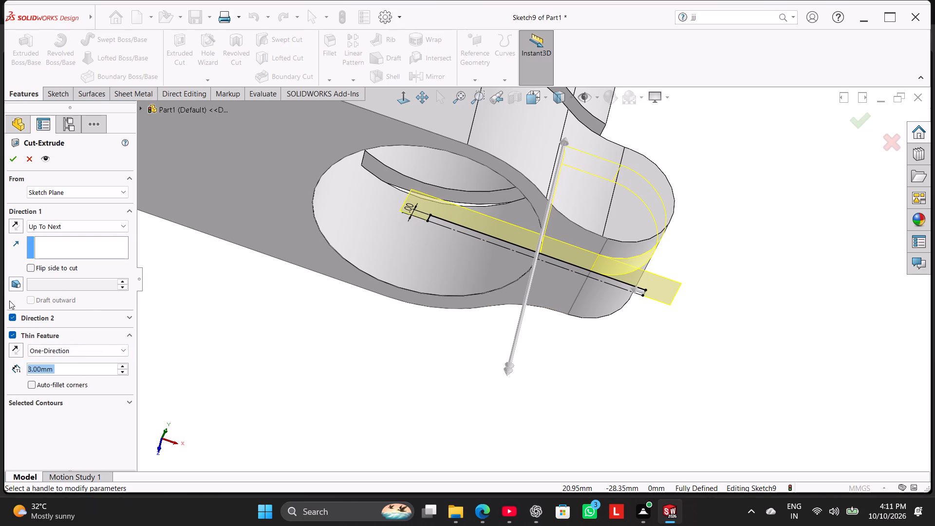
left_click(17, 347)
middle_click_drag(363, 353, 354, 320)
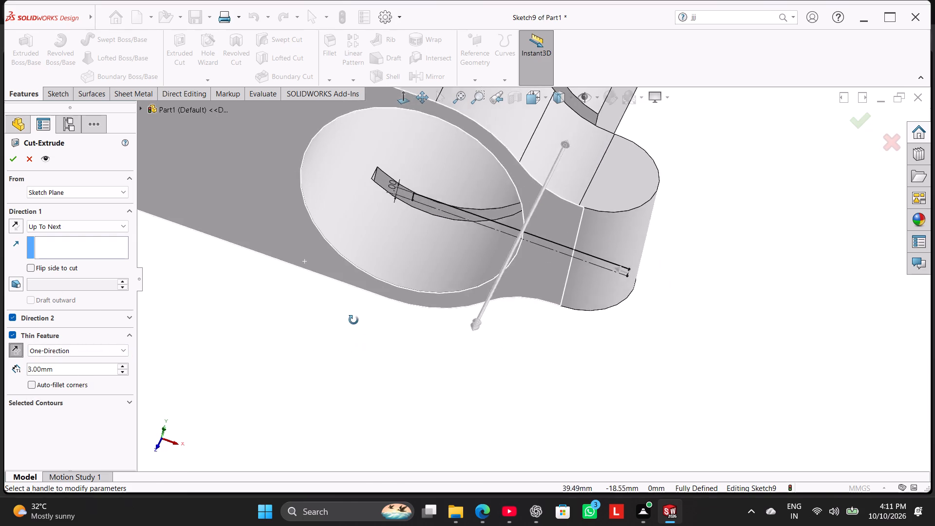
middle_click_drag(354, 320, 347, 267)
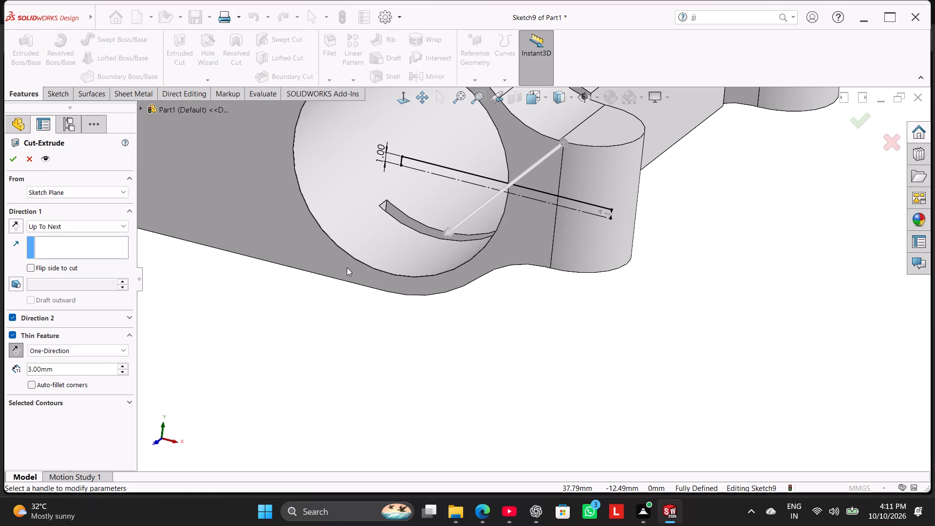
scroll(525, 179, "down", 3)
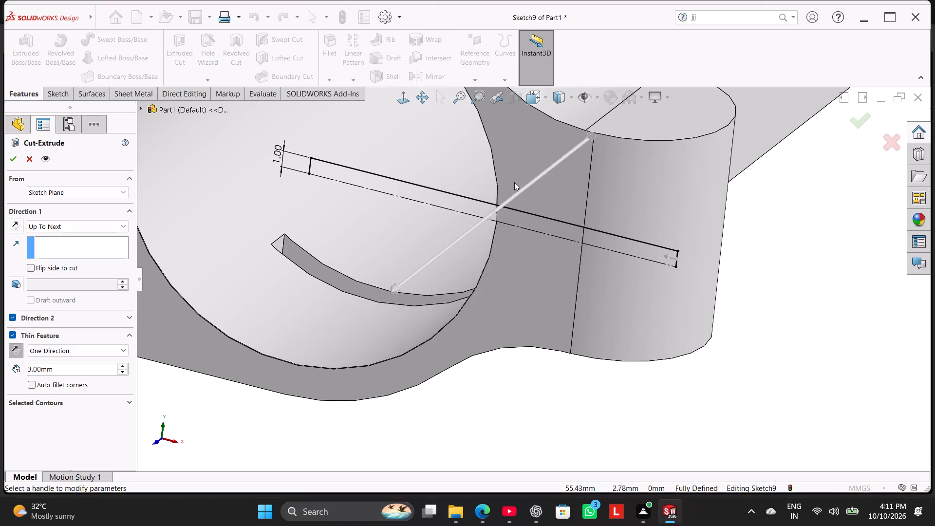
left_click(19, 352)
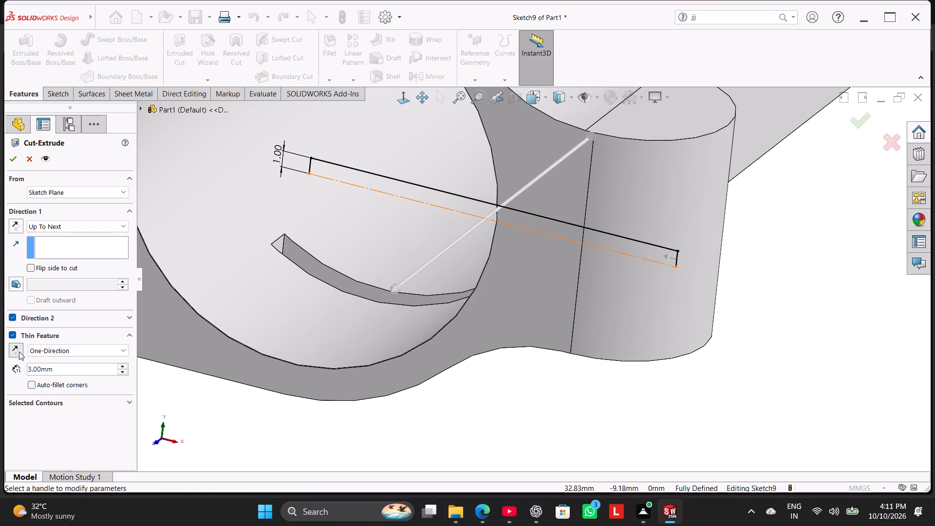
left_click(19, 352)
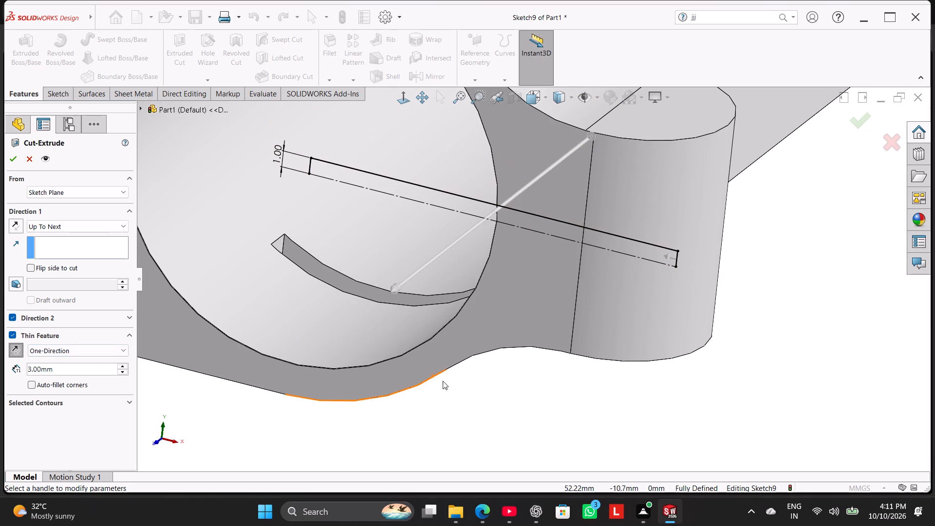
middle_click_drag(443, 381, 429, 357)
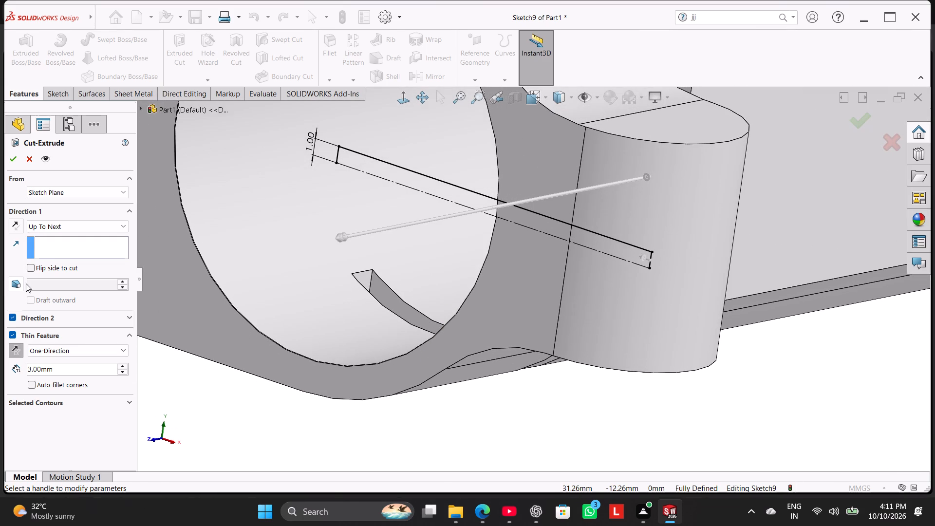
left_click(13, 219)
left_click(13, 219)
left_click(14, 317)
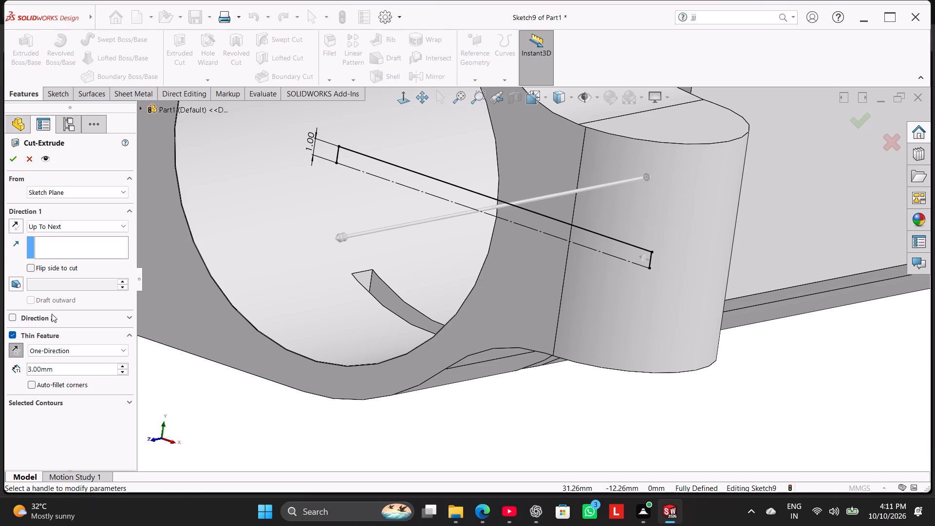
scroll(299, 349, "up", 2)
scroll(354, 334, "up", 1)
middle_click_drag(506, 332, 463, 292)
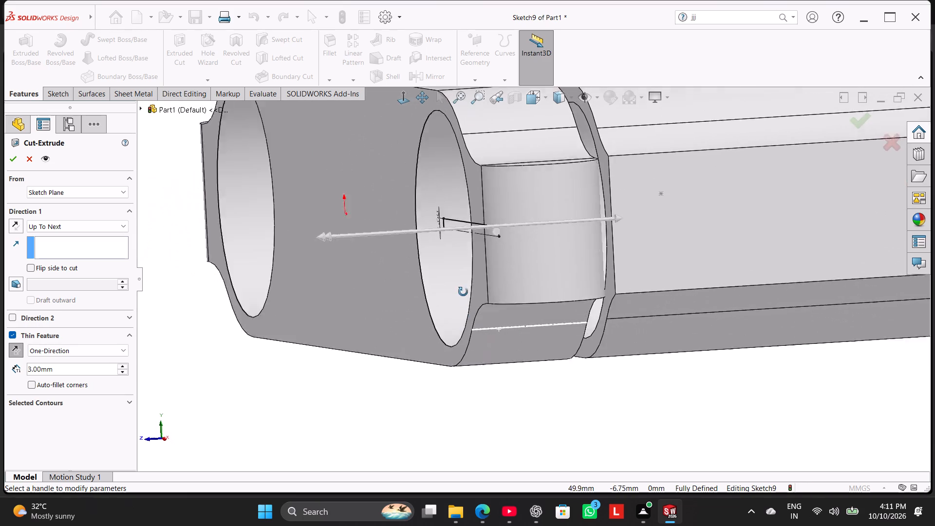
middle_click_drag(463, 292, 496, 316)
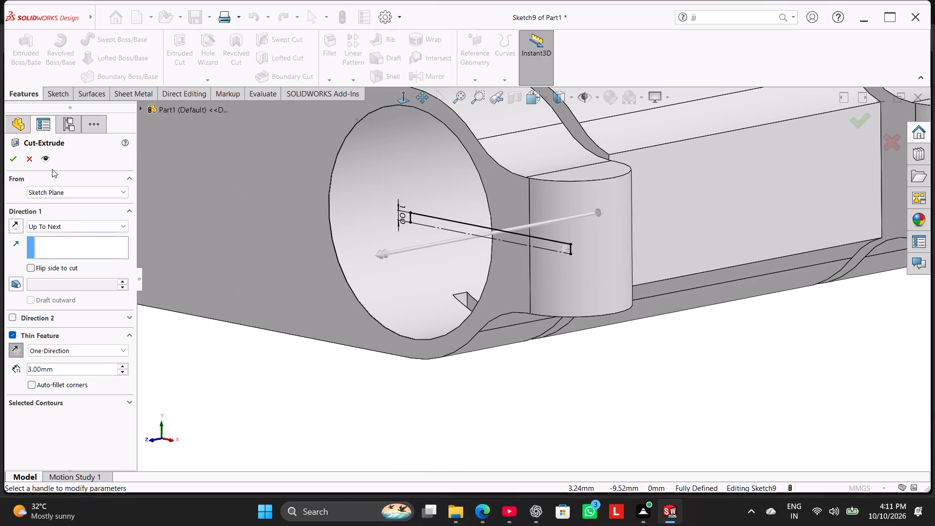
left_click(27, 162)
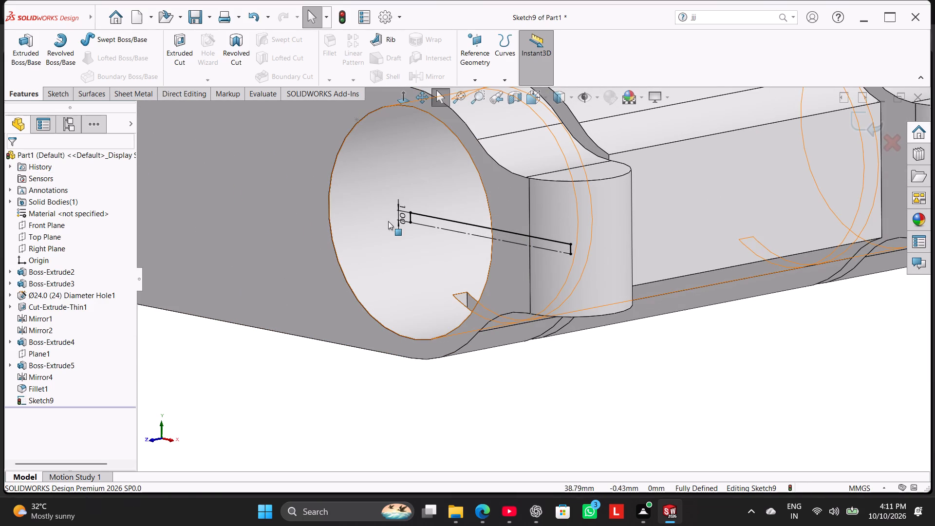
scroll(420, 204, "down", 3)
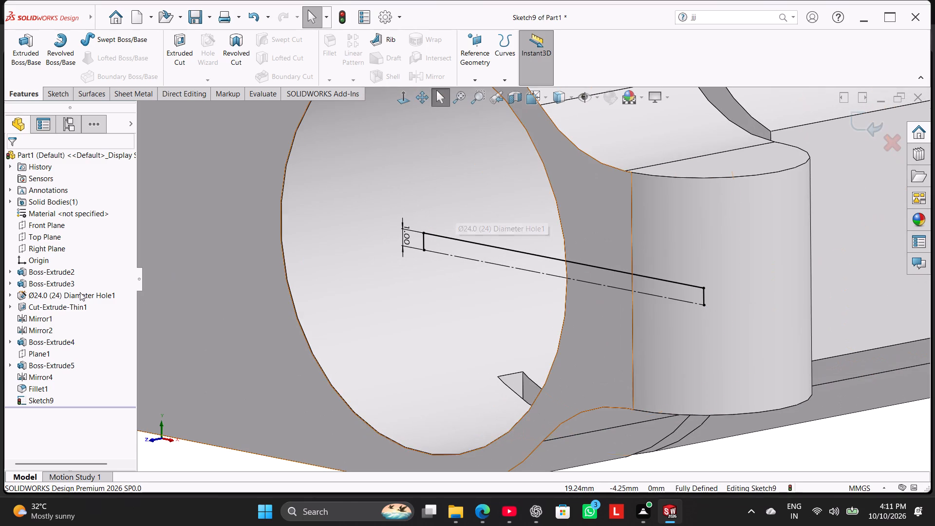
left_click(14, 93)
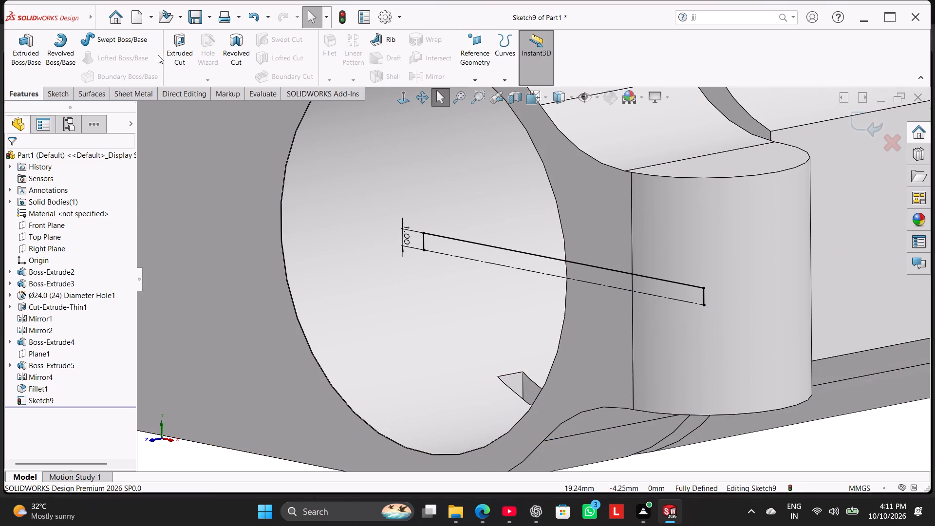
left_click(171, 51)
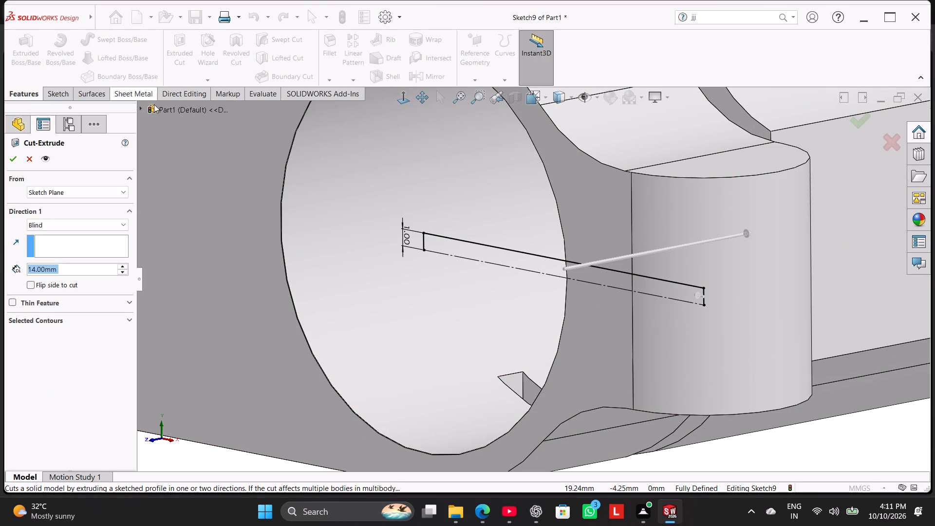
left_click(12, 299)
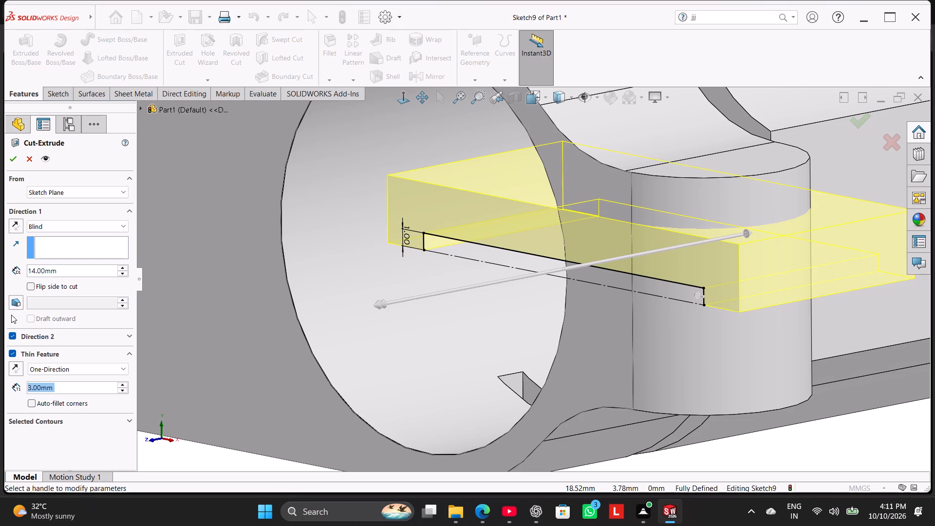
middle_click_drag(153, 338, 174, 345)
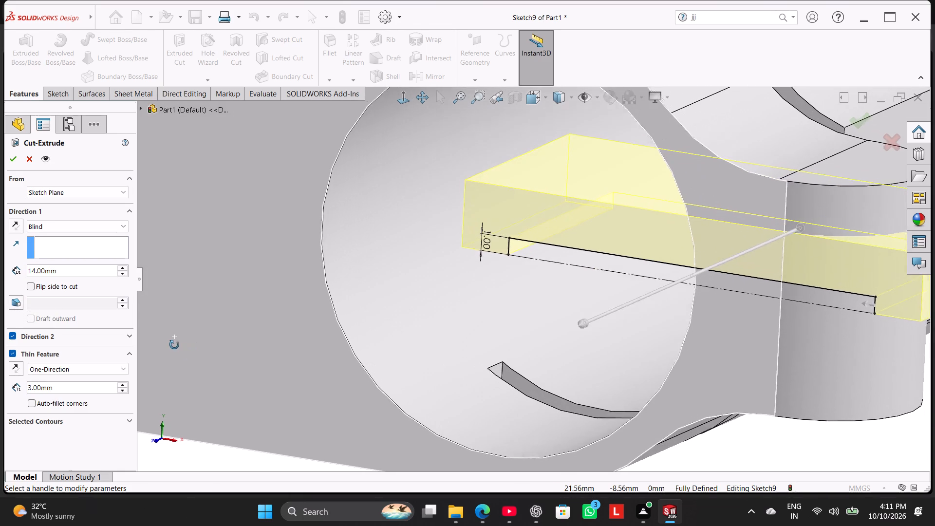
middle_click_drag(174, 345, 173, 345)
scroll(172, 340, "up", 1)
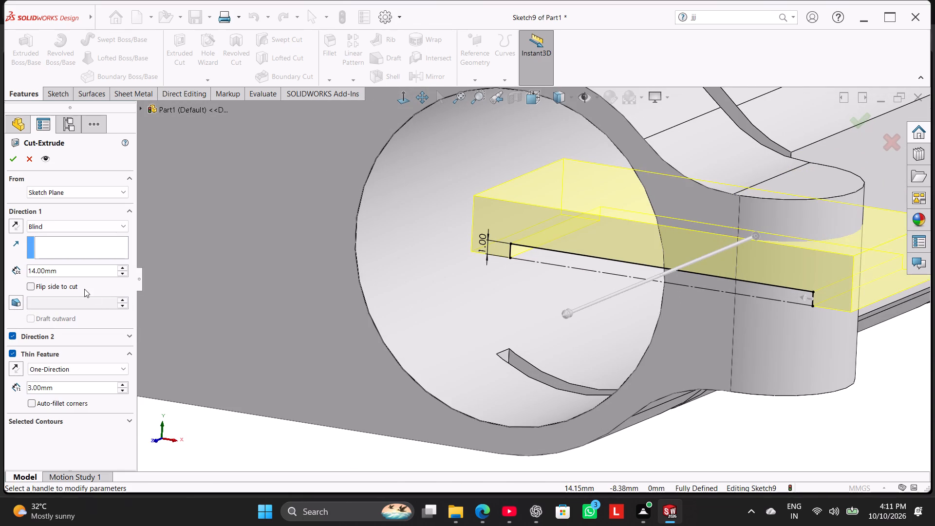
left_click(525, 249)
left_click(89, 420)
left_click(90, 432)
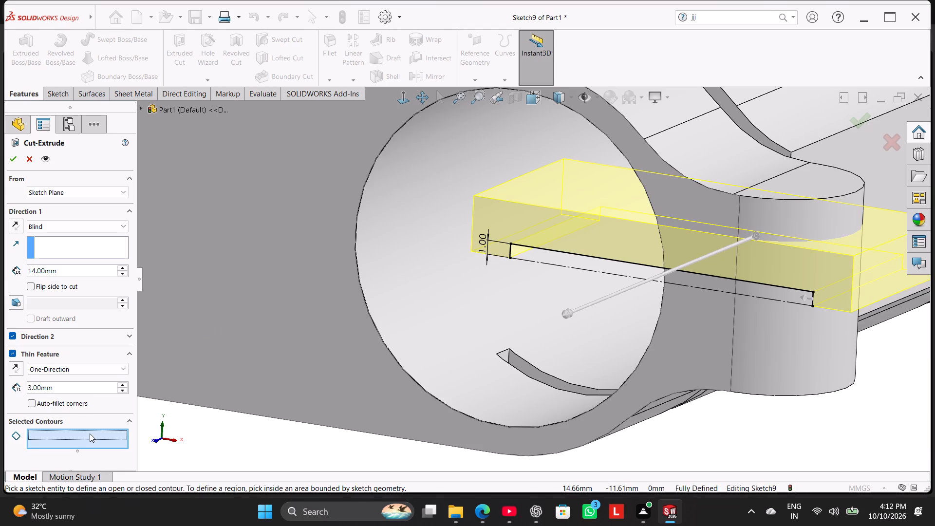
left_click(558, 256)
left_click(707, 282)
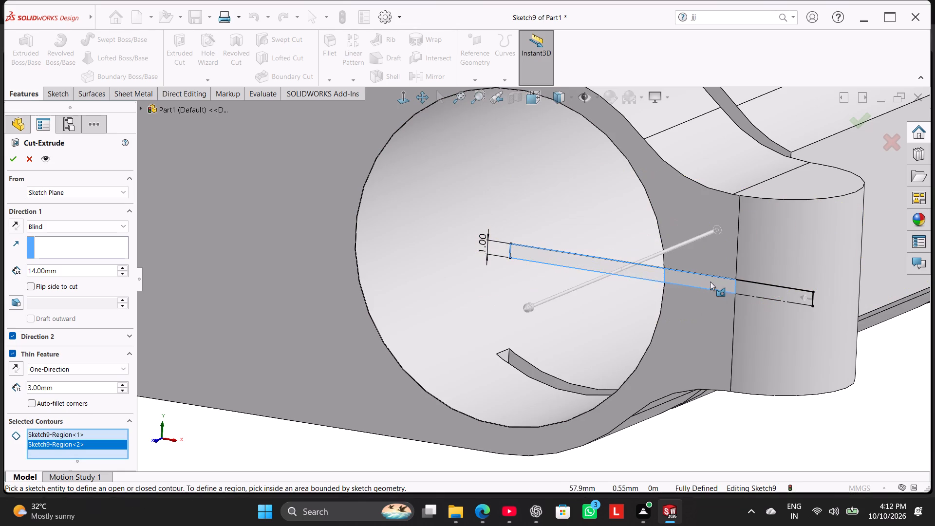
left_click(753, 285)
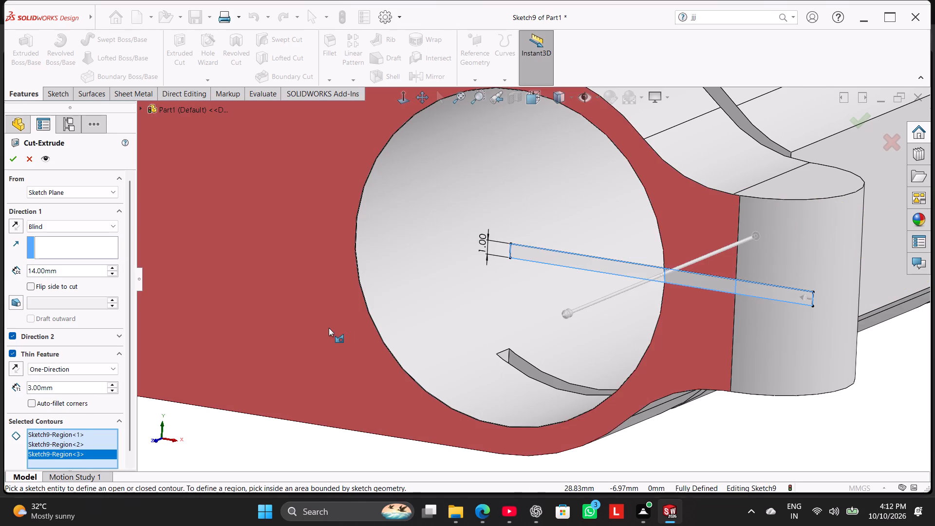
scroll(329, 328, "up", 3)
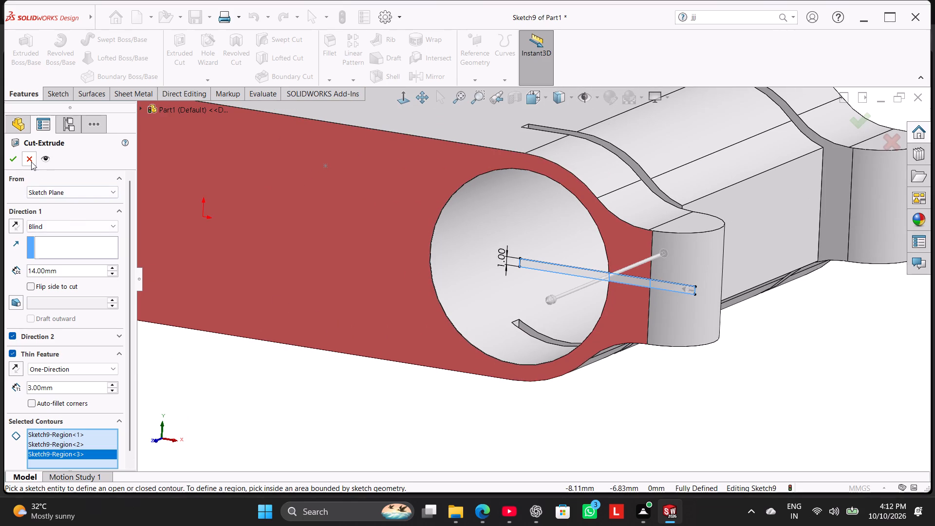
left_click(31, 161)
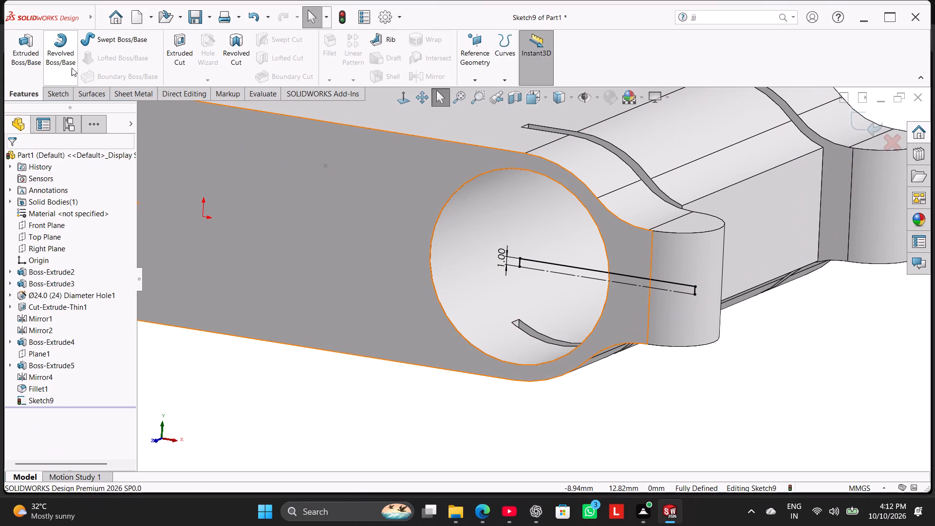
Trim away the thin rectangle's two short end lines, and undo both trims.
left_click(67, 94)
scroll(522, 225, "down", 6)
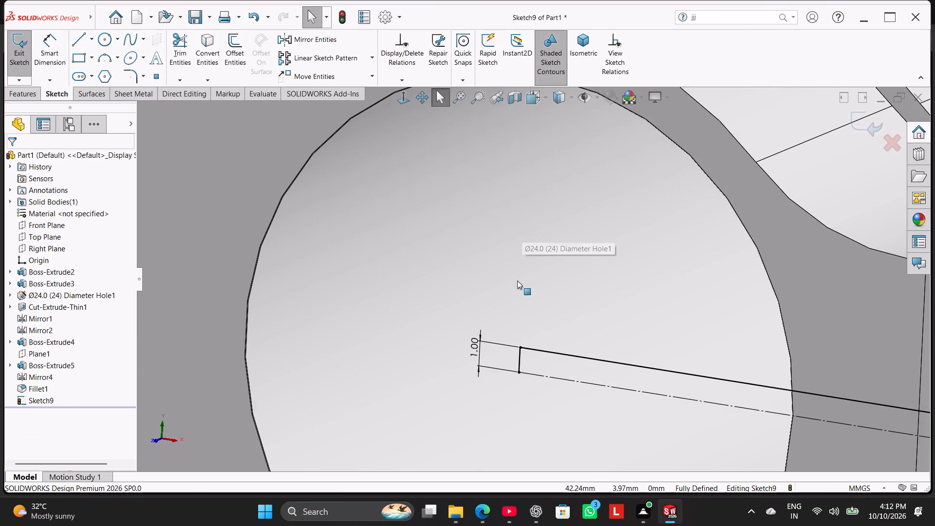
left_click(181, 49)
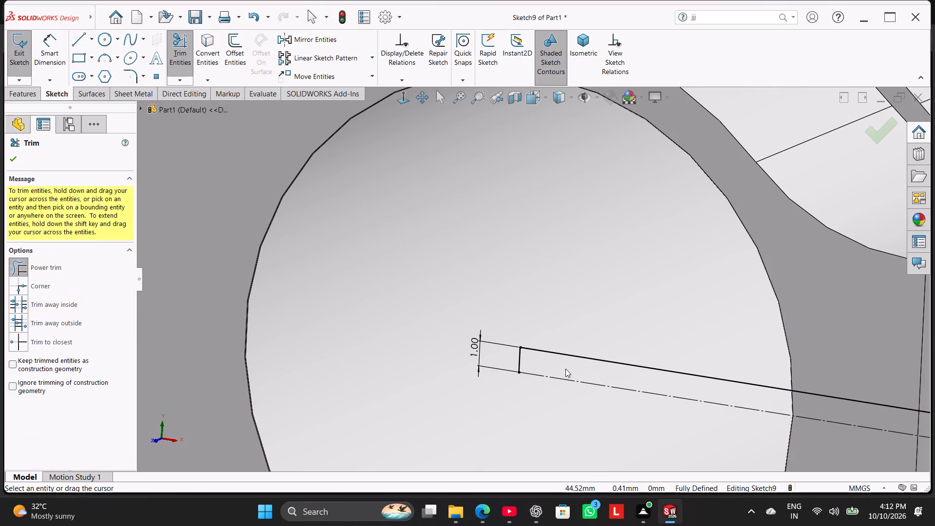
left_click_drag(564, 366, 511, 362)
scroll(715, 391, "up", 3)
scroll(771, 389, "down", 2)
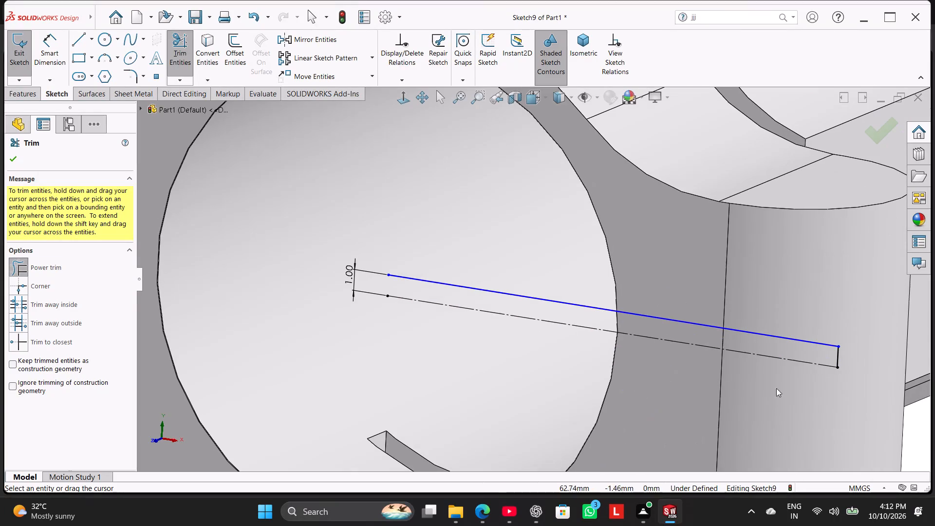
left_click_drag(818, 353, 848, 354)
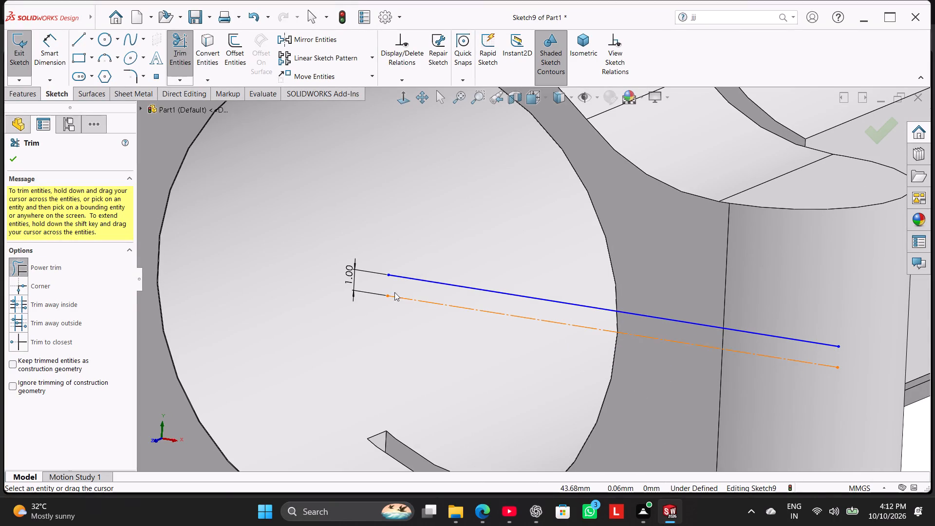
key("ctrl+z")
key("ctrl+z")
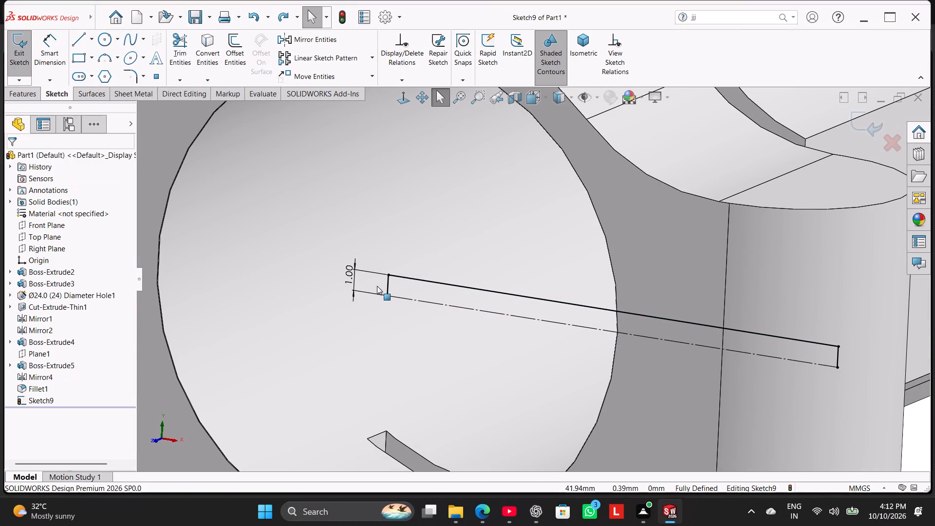
Trim the thin rectangle's two short end lines while keeping the trimmed entities as construction geometry.
left_click(188, 49)
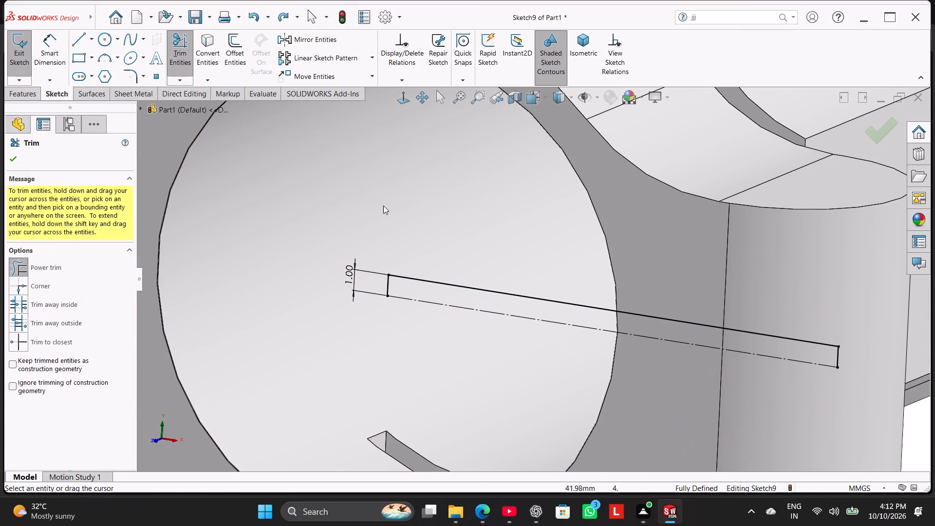
left_click(64, 361)
left_click_drag(412, 284, 383, 280)
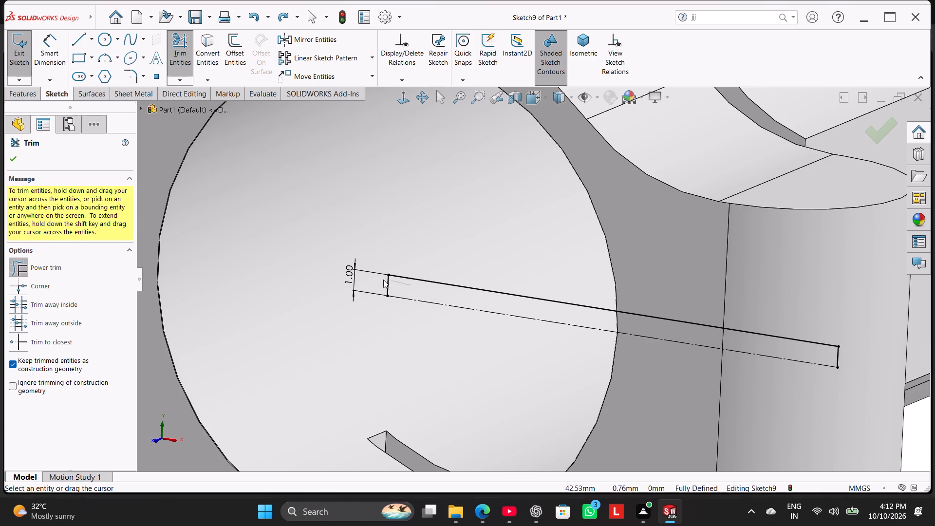
left_click_drag(383, 280, 372, 278)
left_click_drag(813, 350, 857, 353)
left_click(31, 359)
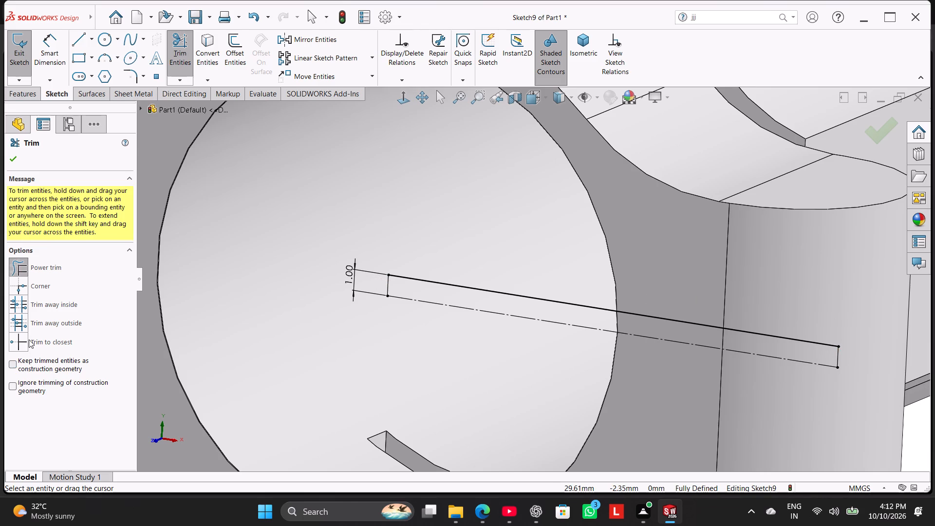
left_click(14, 158)
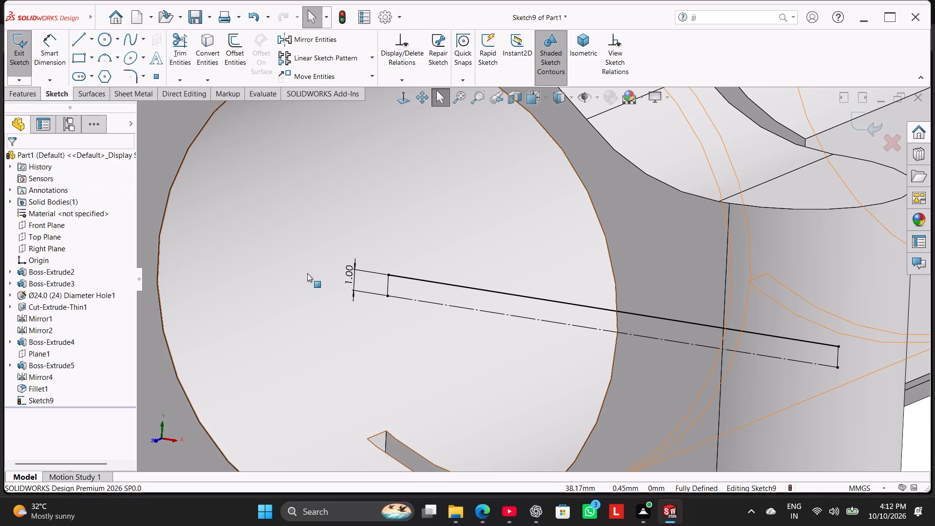
Set up a blind extruded cut from the slit sketch's remaining solid line with Thin Feature enabled.
middle_click_drag(401, 306, 430, 320)
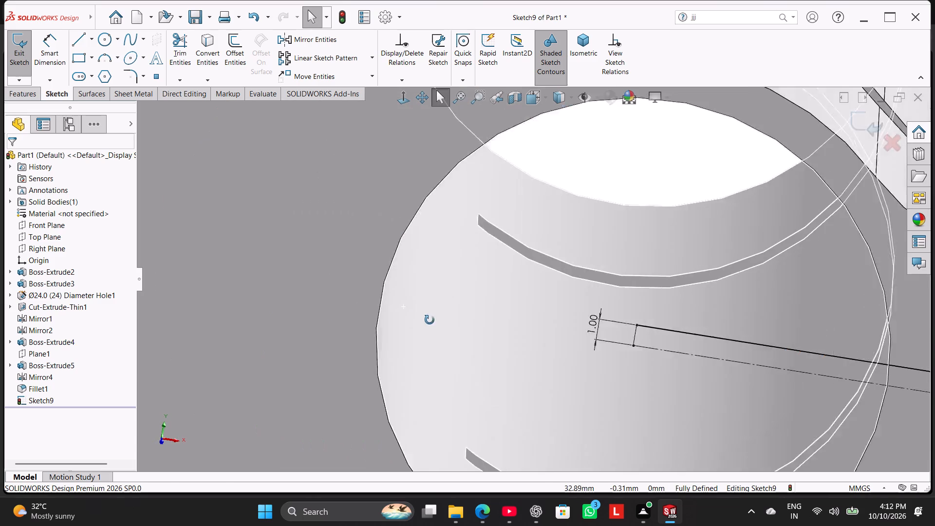
middle_click_drag(430, 320, 440, 326)
scroll(430, 323, "up", 5)
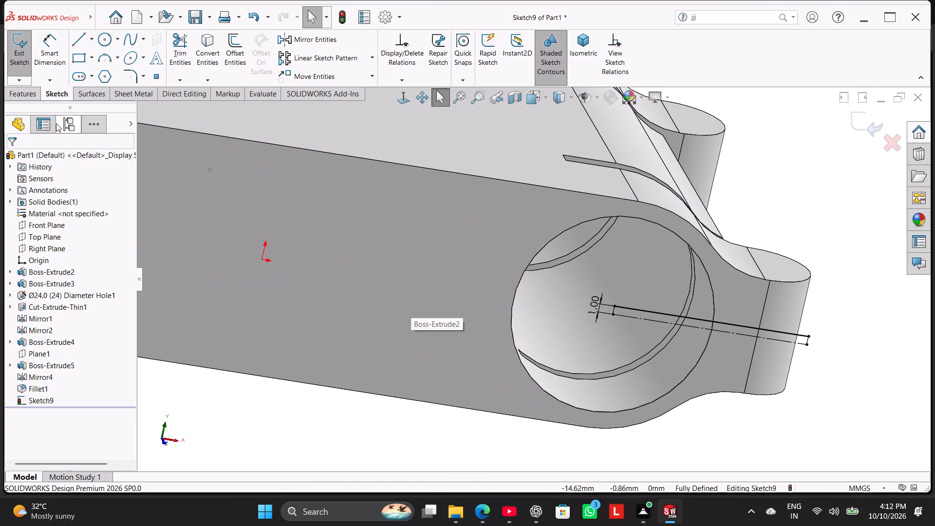
left_click(22, 92)
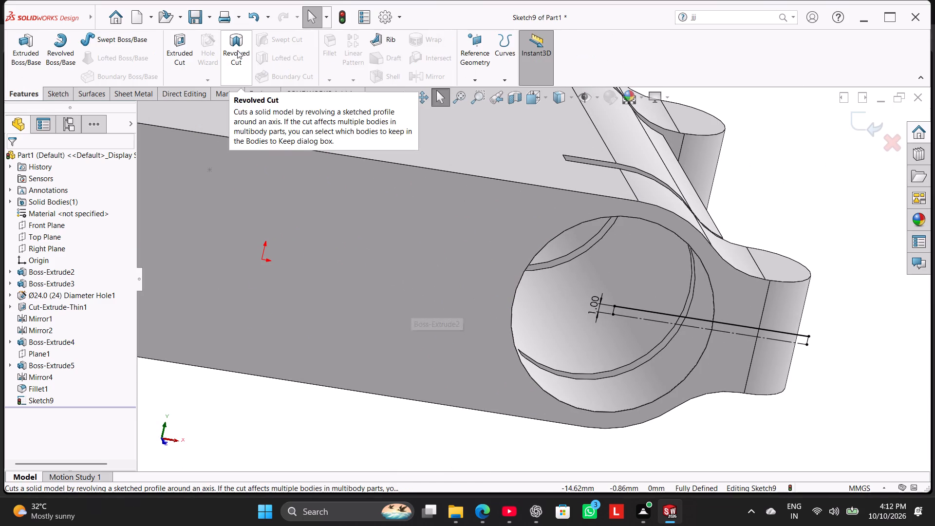
left_click(183, 39)
scroll(729, 226, "down", 3)
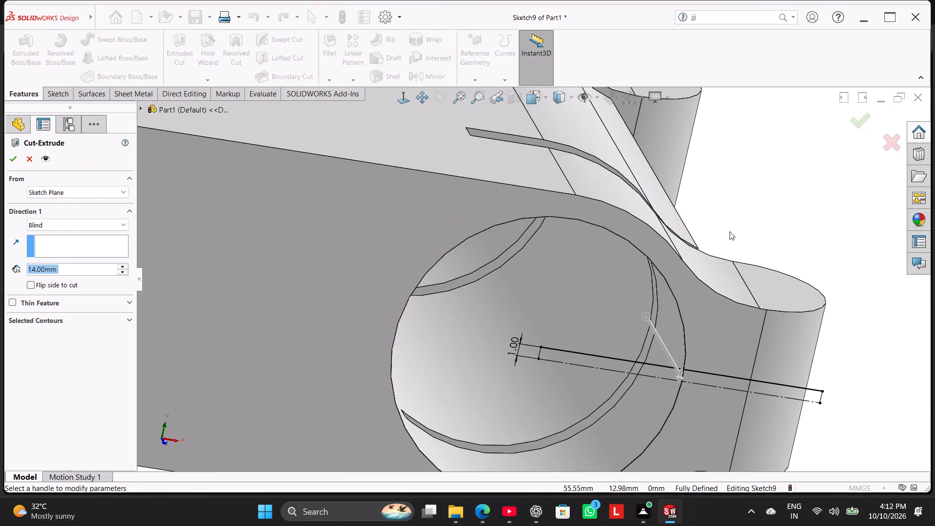
middle_click_drag(724, 227, 710, 221)
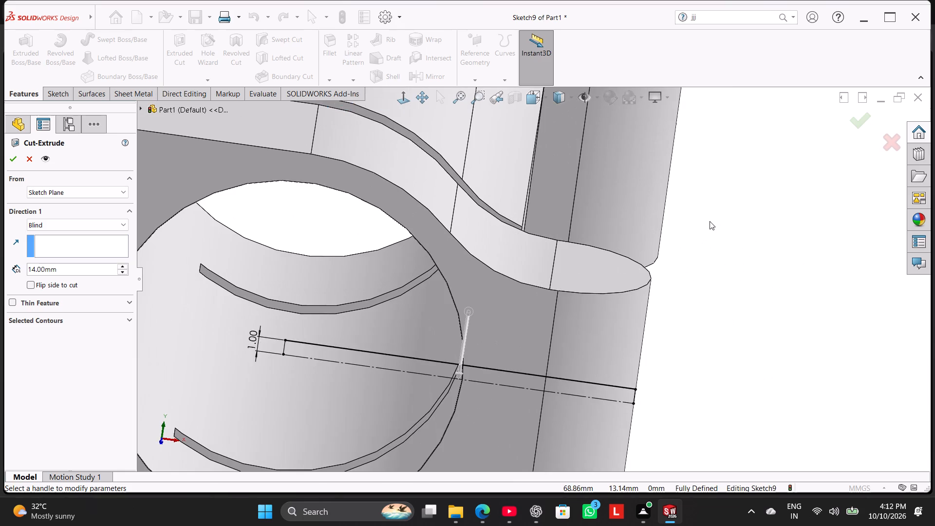
scroll(710, 221, "up", 1)
left_click(90, 224)
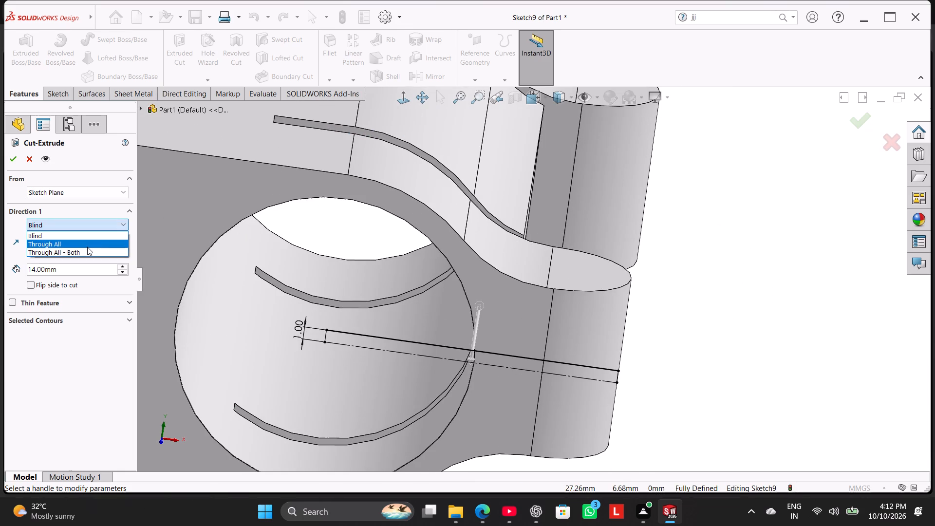
left_click(89, 229)
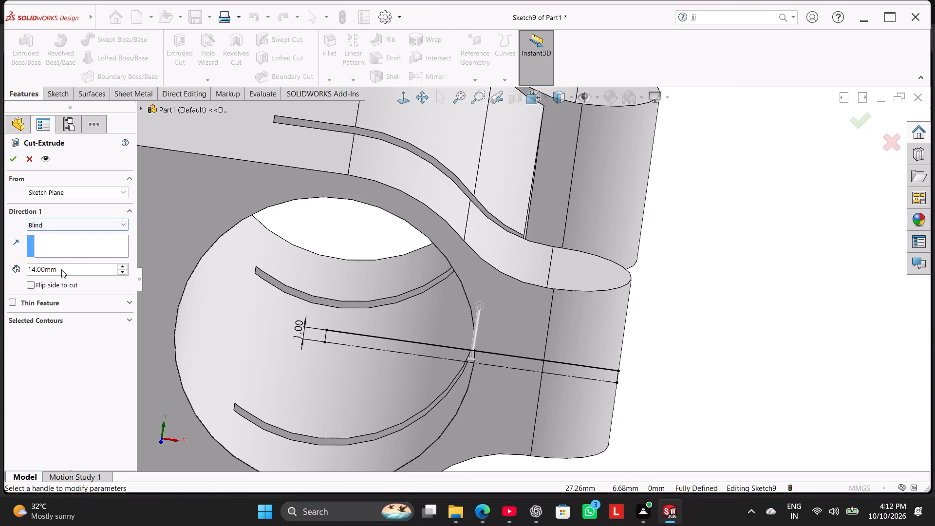
left_click(21, 302)
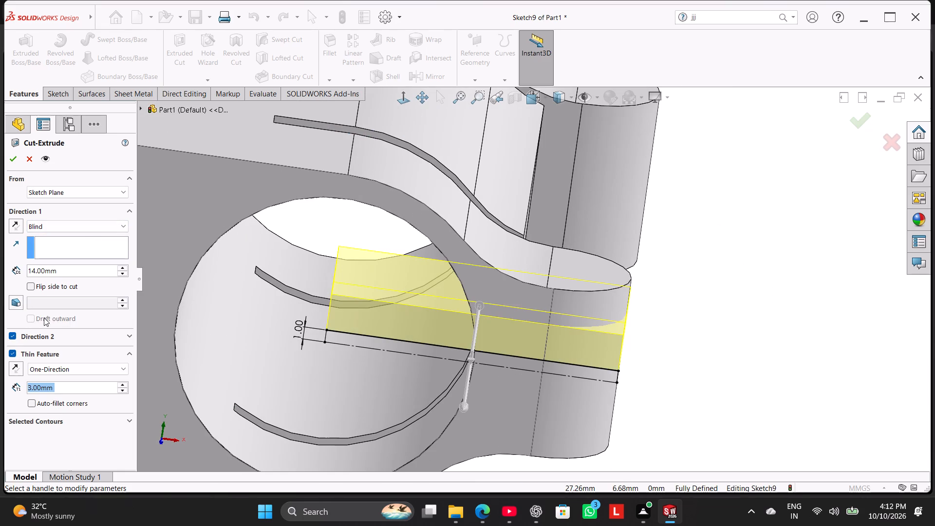
Reverse the side of the slit cut's one-direction thin wall and turn off the cut's second direction.
scroll(107, 305, "up", 3)
scroll(162, 319, "up", 1)
middle_click_drag(224, 359, 224, 360)
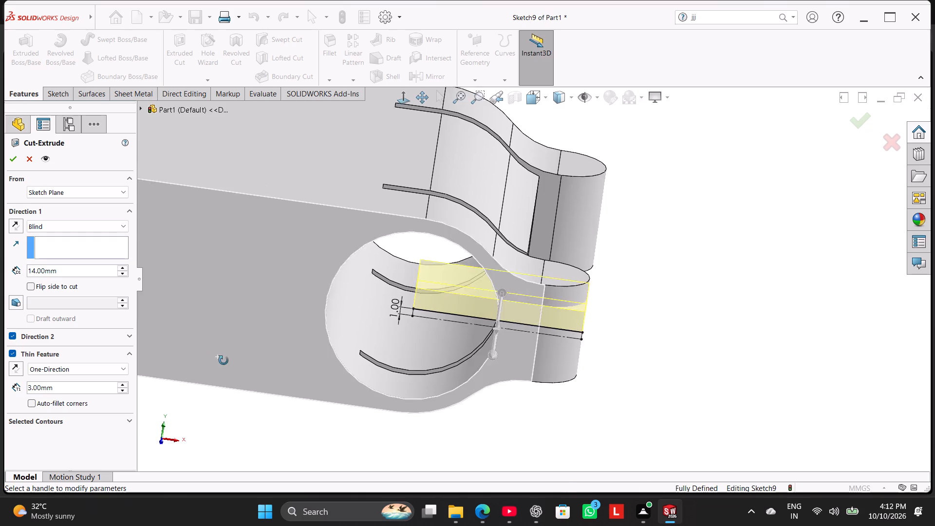
middle_click_drag(224, 360, 193, 311)
left_click(198, 397)
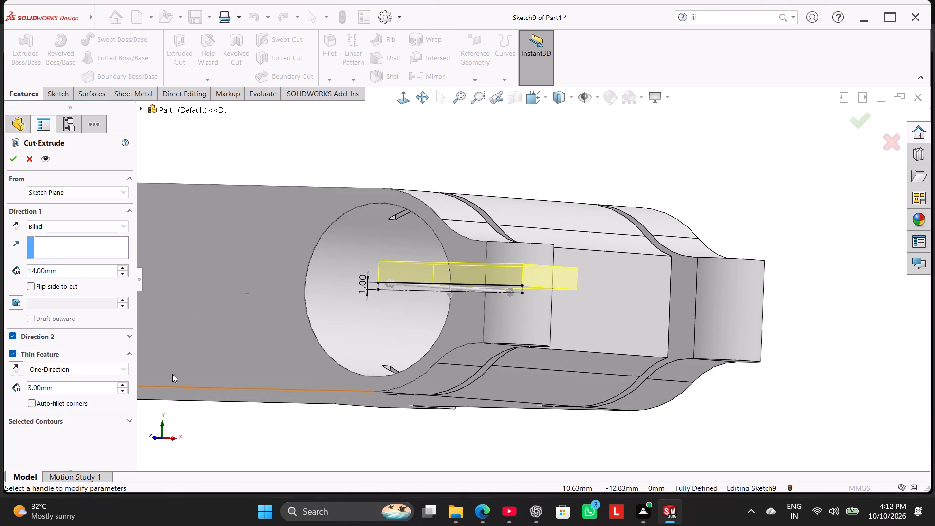
left_click(19, 369)
scroll(309, 404, "up", 1)
middle_click_drag(327, 423, 310, 452)
left_click(15, 332)
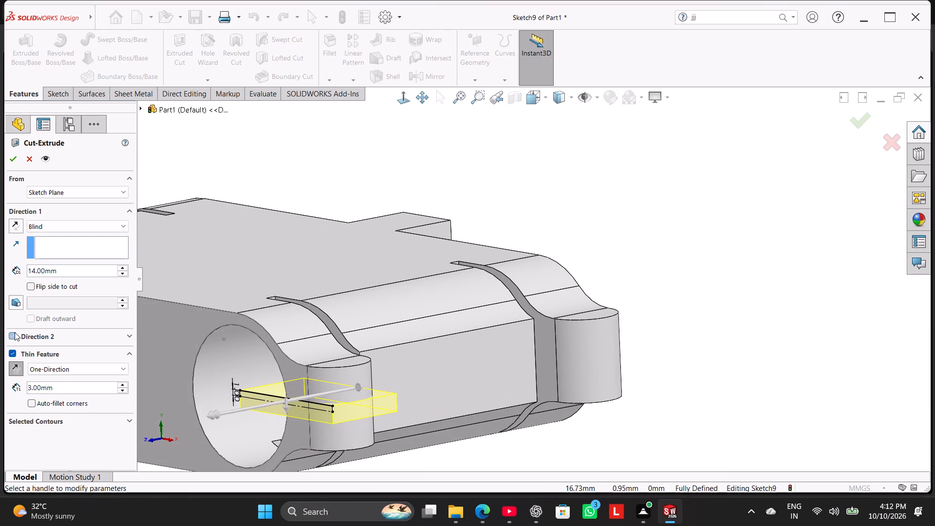
left_click(17, 335)
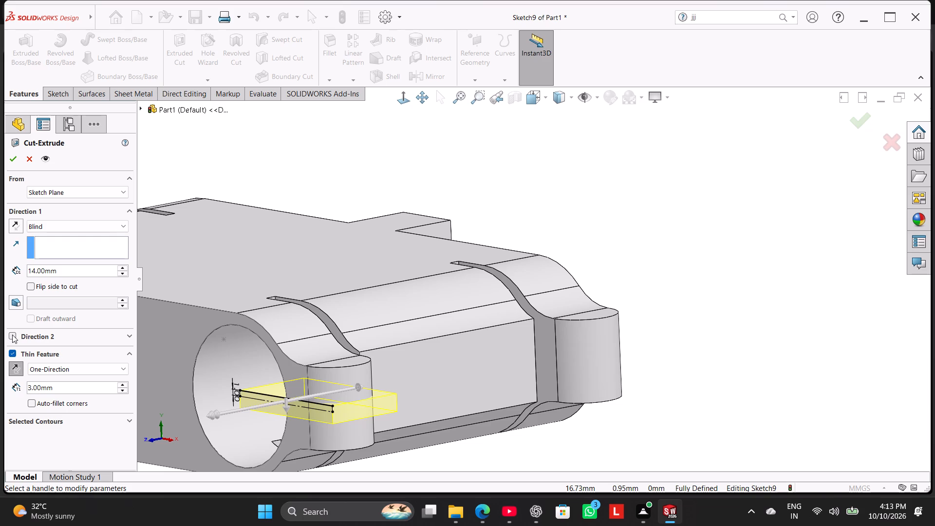
left_click(12, 335)
left_click(12, 335)
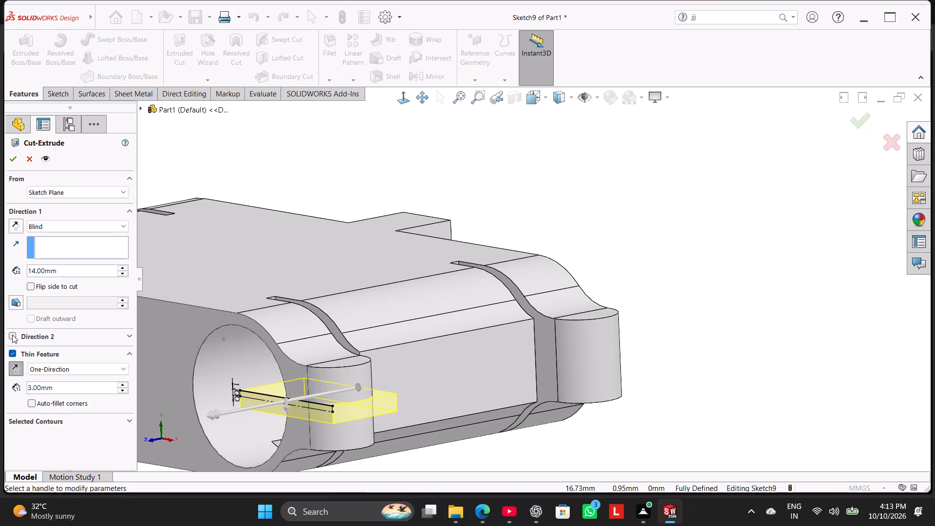
left_click(12, 335)
left_click(12, 335)
Set the slit cut's first-direction end condition to Up To Next.
left_click(76, 225)
left_click(74, 260)
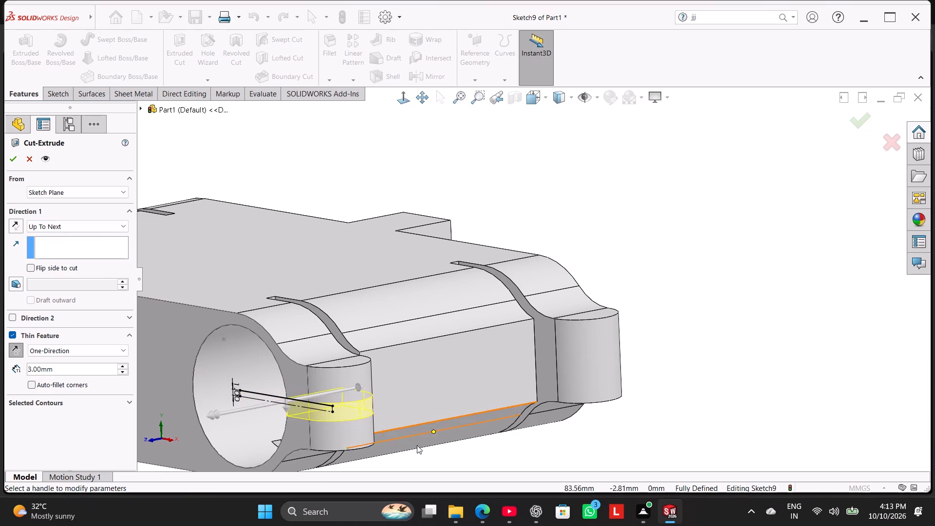
middle_click_drag(434, 451, 364, 448)
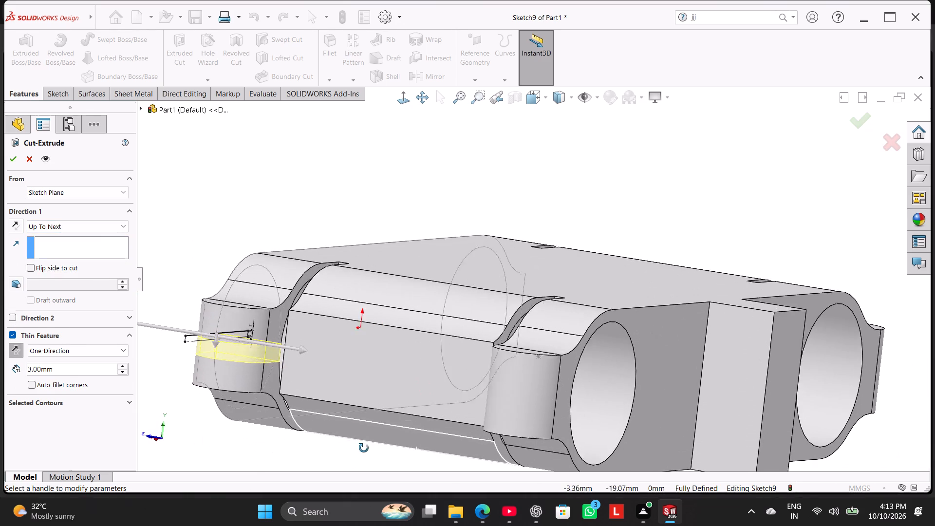
middle_click_drag(364, 448, 363, 462)
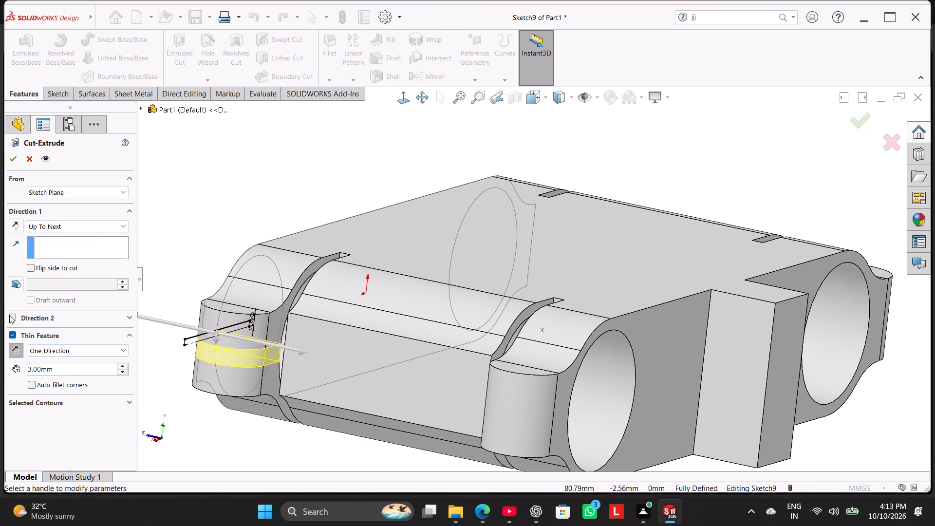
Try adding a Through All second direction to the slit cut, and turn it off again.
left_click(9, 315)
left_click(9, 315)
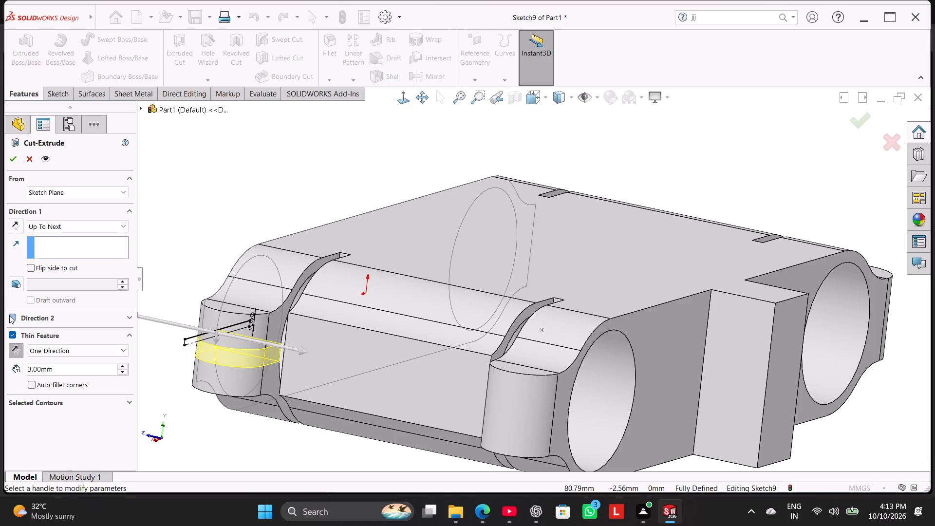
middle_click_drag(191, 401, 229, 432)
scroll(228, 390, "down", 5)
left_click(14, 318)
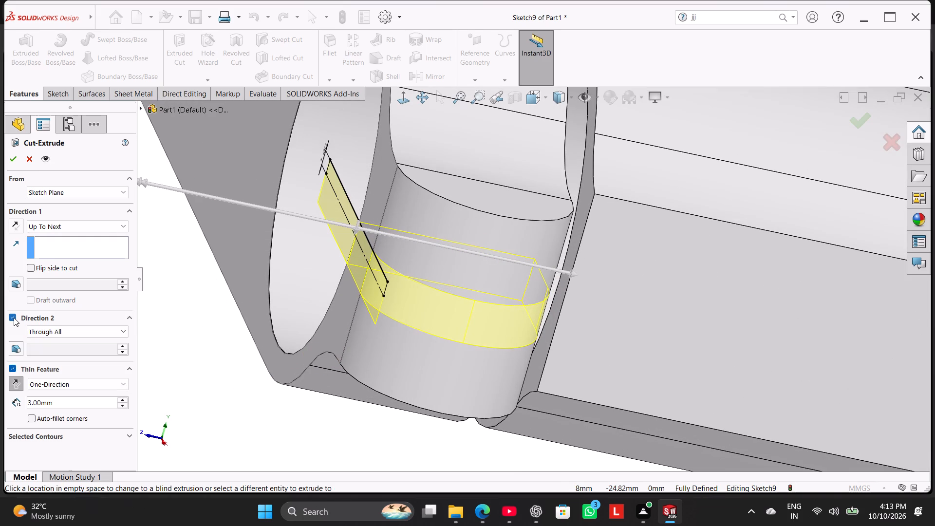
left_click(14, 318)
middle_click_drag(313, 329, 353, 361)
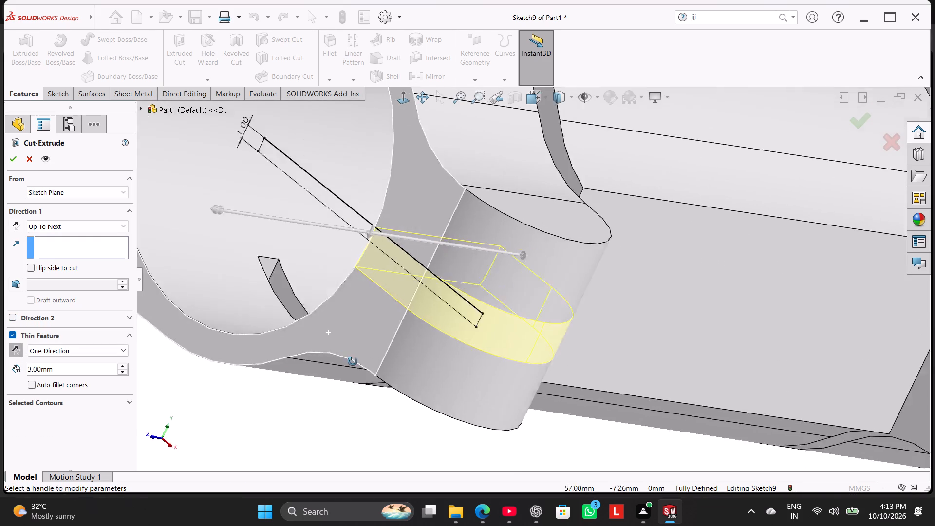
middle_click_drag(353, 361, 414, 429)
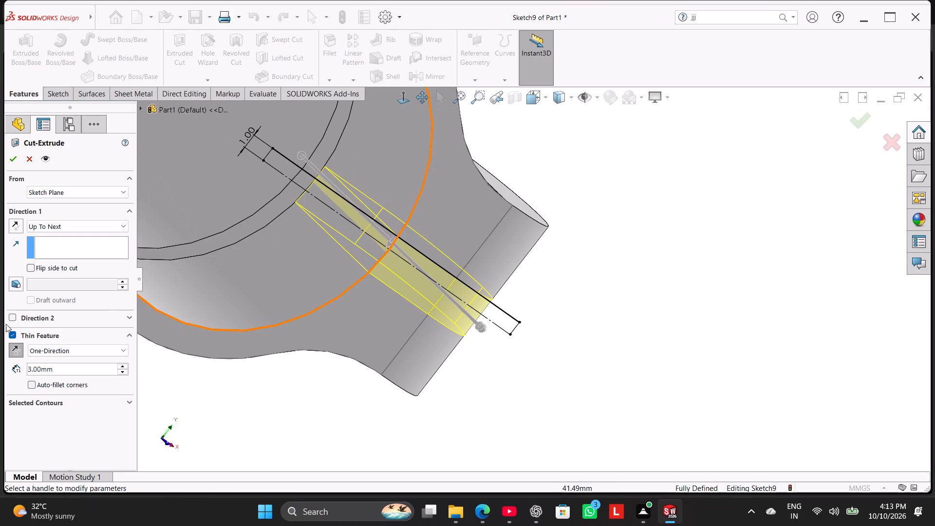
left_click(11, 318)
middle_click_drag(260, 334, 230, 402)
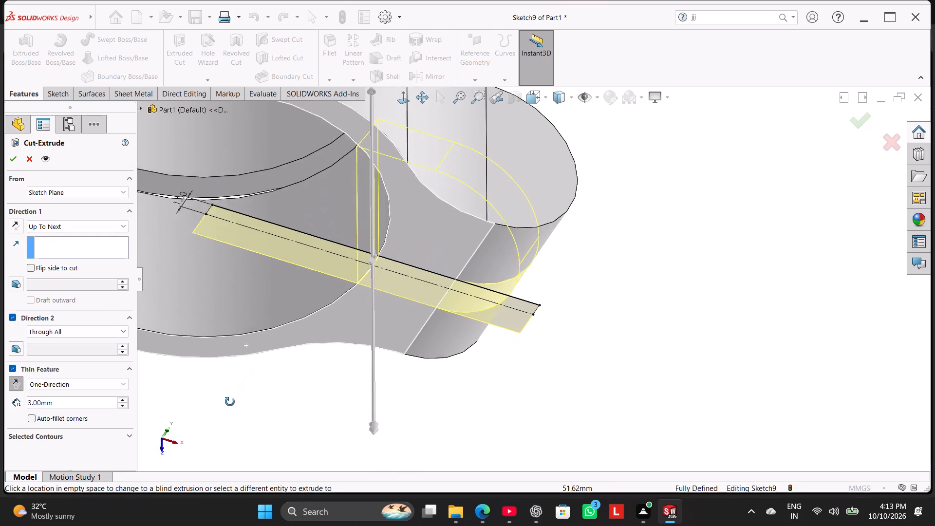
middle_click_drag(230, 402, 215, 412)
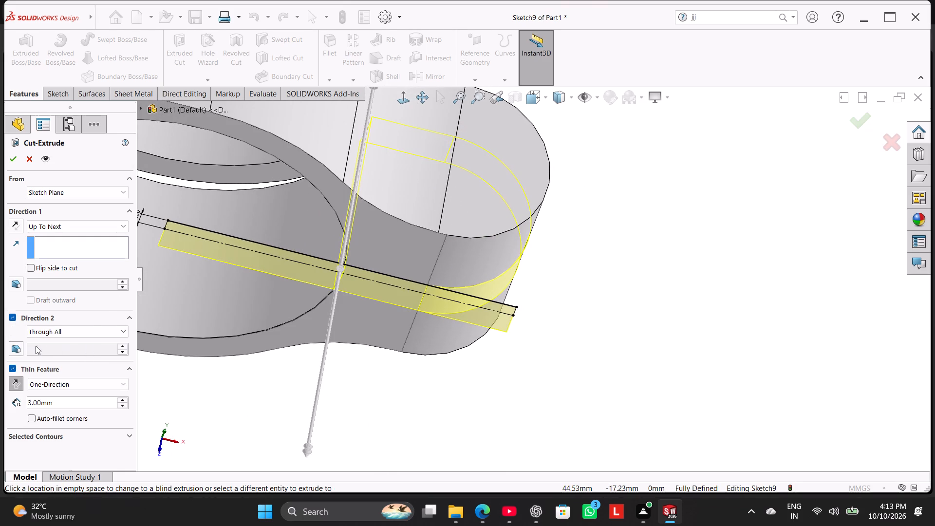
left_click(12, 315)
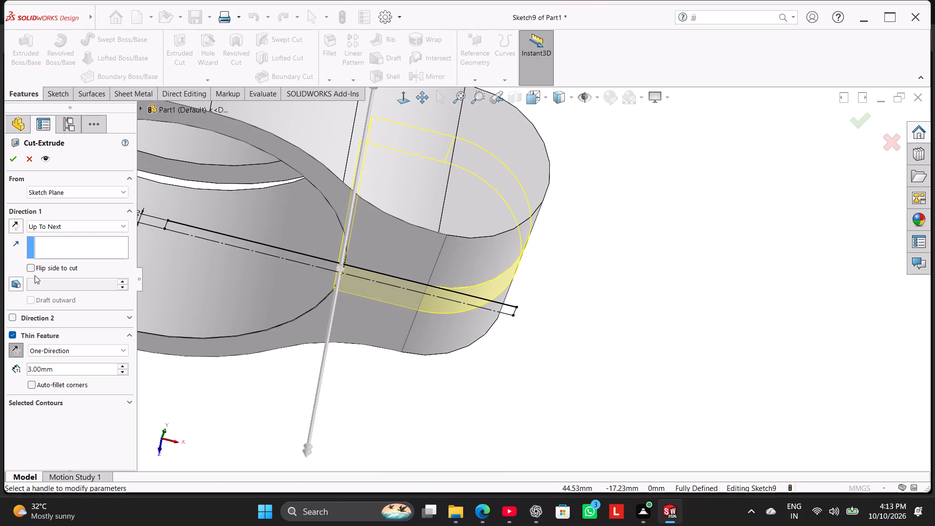
Complete the 3 mm thin-feature cut through the lug beside the hole and clear the selection.
left_click(14, 157)
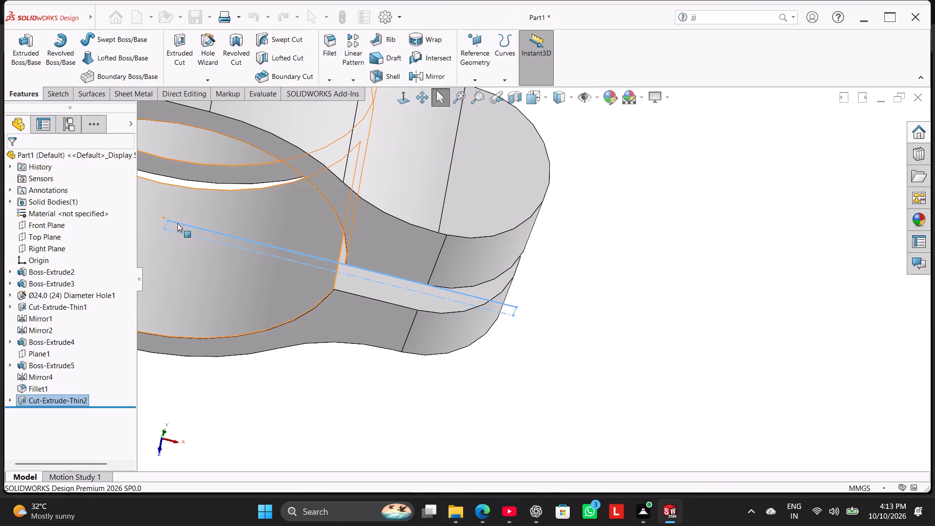
middle_click_drag(430, 317, 367, 268)
scroll(364, 324, "up", 2)
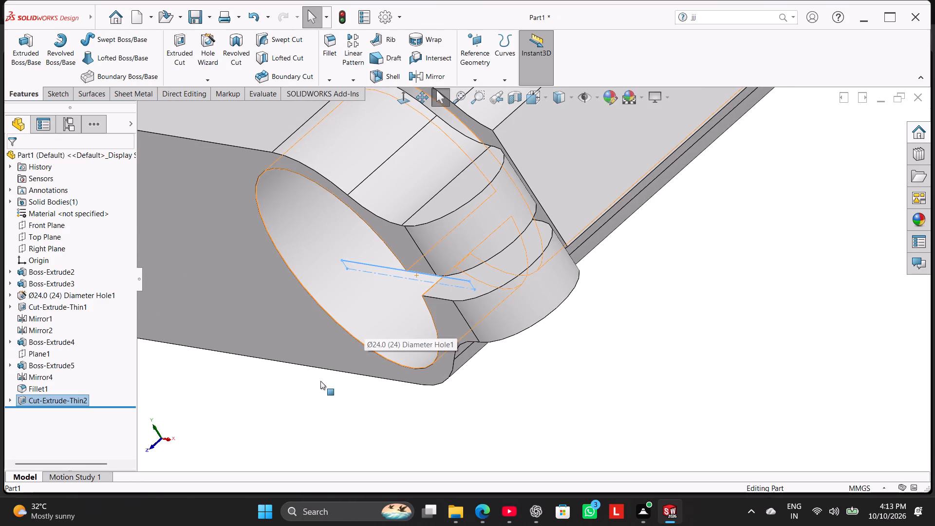
left_click(299, 391)
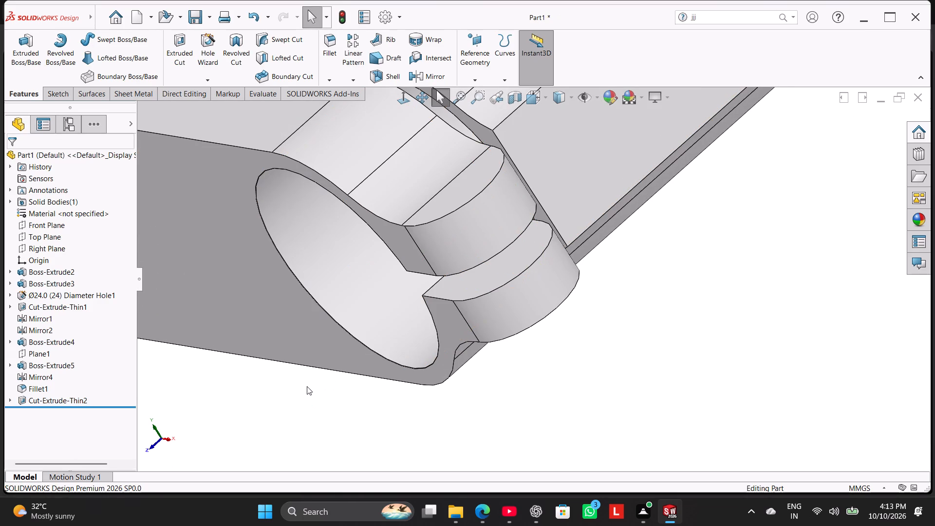
Inspect the slit lug, hole edges and thin cuts from isometric, front, side and top viewpoints.
right_click_drag(314, 429, 359, 385)
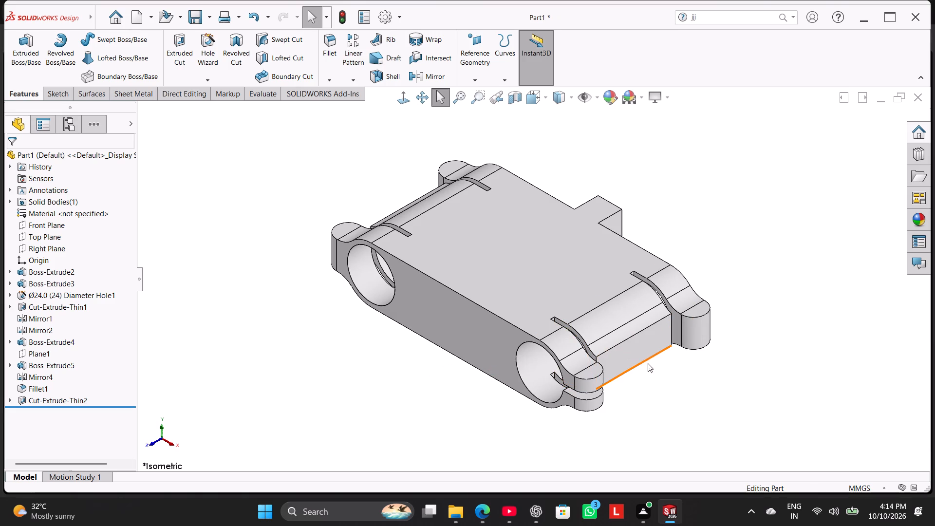
middle_click_drag(657, 370, 711, 273)
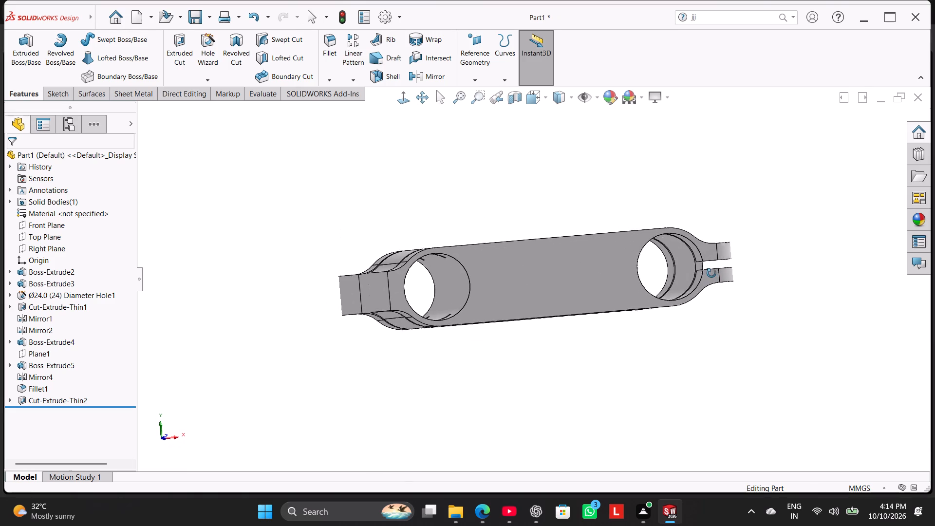
middle_click_drag(711, 273, 708, 277)
scroll(719, 258, "down", 6)
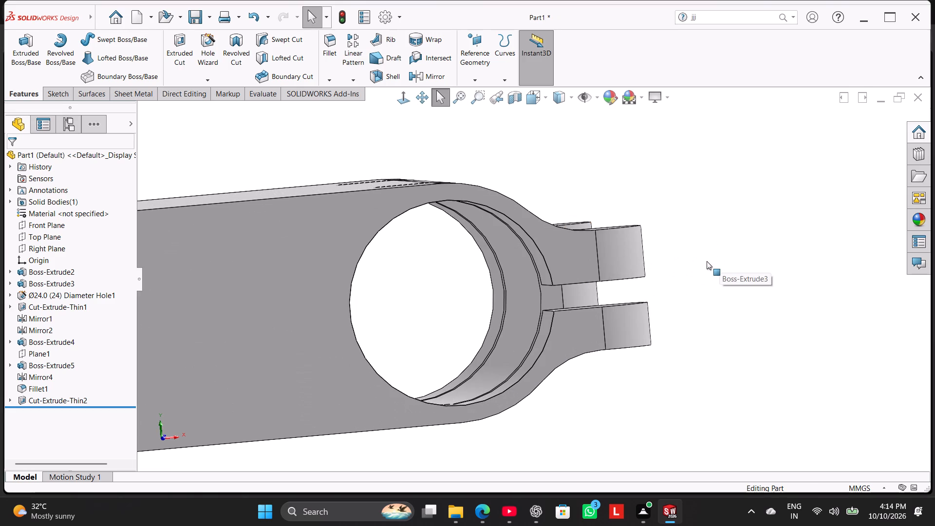
middle_click_drag(683, 263, 671, 267)
scroll(671, 267, "down", 1)
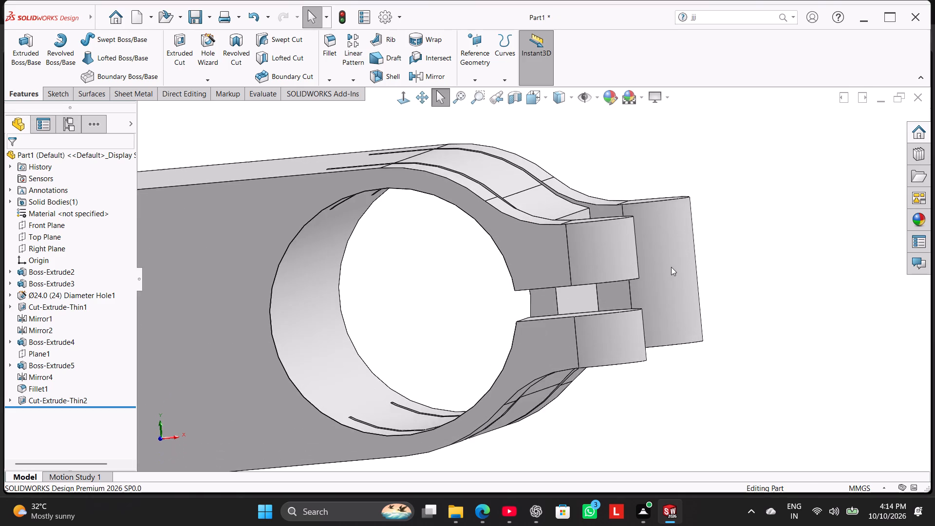
scroll(671, 267, "down", 2)
middle_click_drag(671, 268, 671, 307)
scroll(671, 307, "down", 1)
scroll(671, 306, "up", 1)
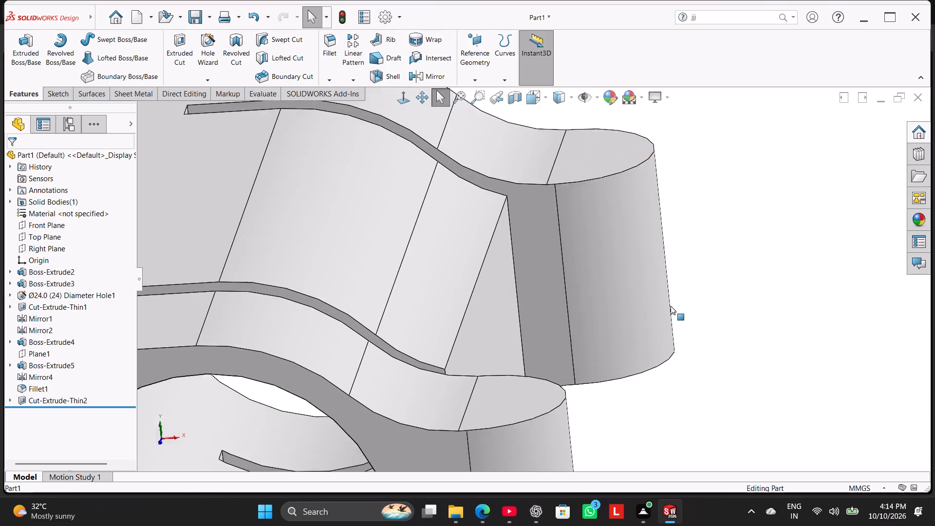
scroll(671, 306, "up", 3)
scroll(635, 357, "up", 5)
middle_click_drag(635, 310, 641, 333)
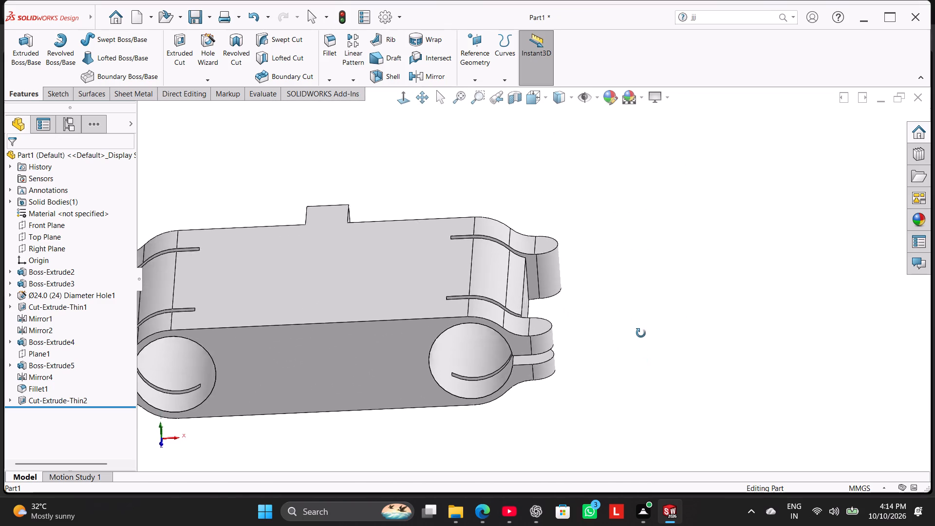
middle_click_drag(641, 333, 582, 373)
middle_click_drag(581, 373, 555, 374)
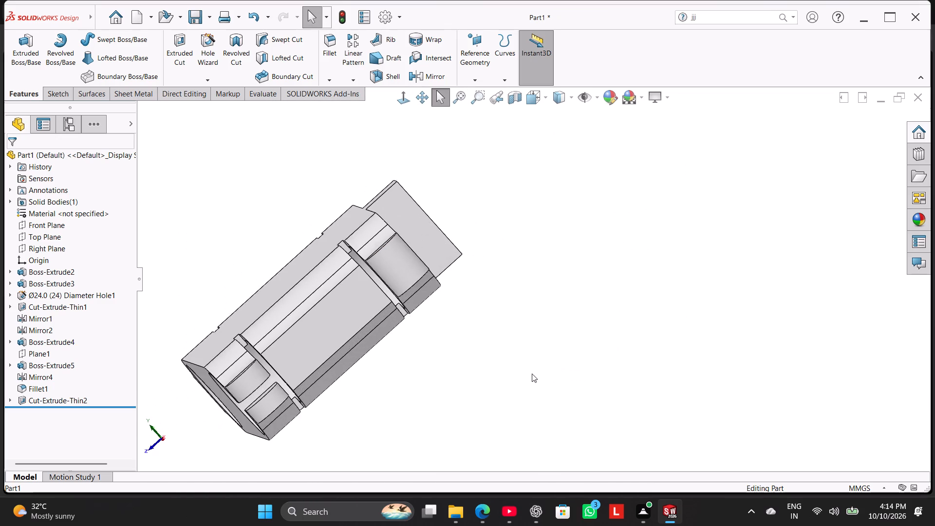
right_click_drag(532, 374, 567, 288)
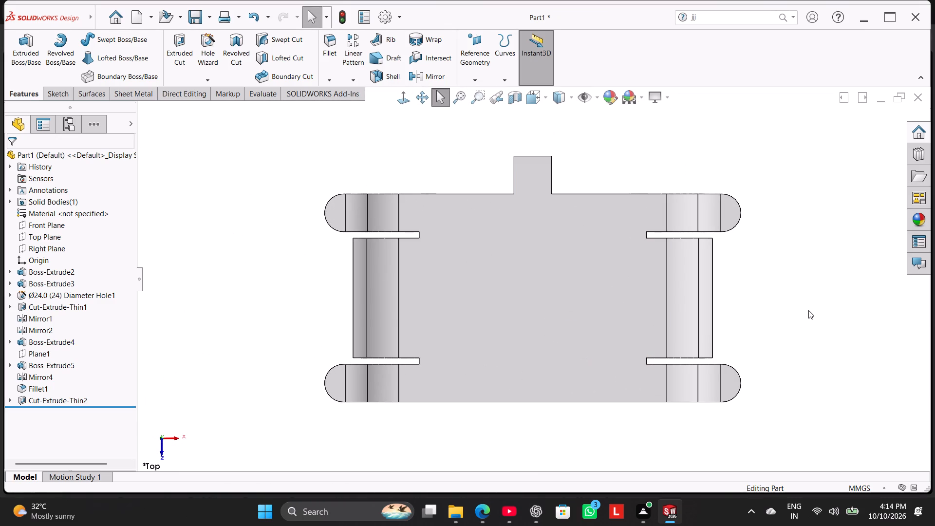
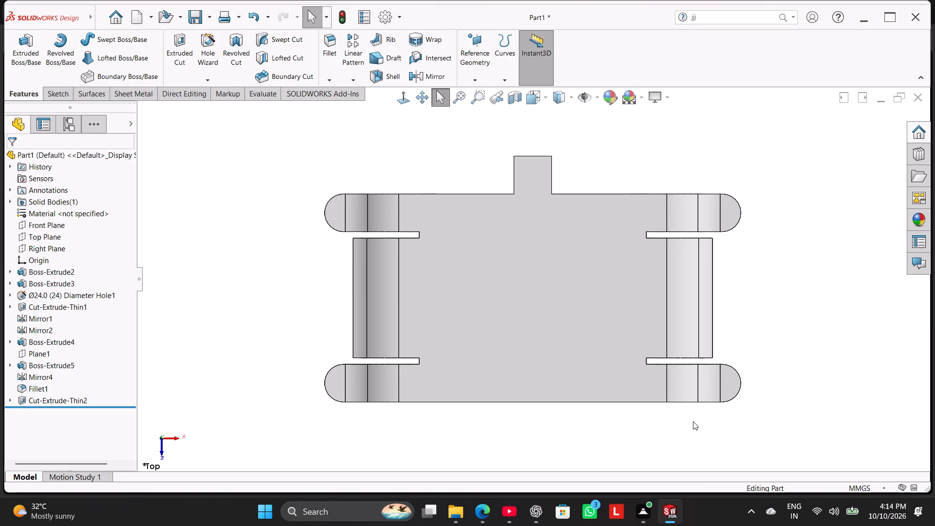
Inspect the slit lug, hole bores and thin cuts from rotated and isometric viewpoints.
middle_click_drag(693, 421, 665, 286)
middle_click_drag(650, 361, 665, 299)
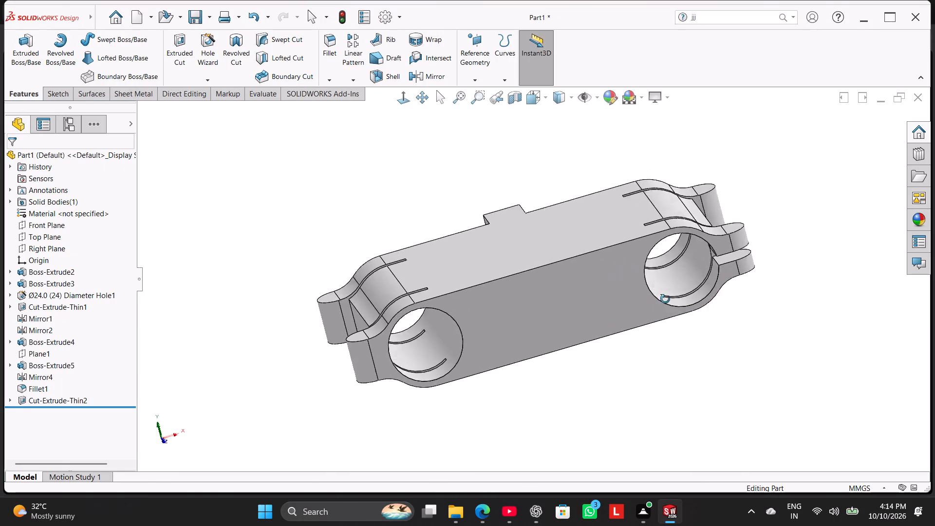
middle_click_drag(665, 299, 564, 391)
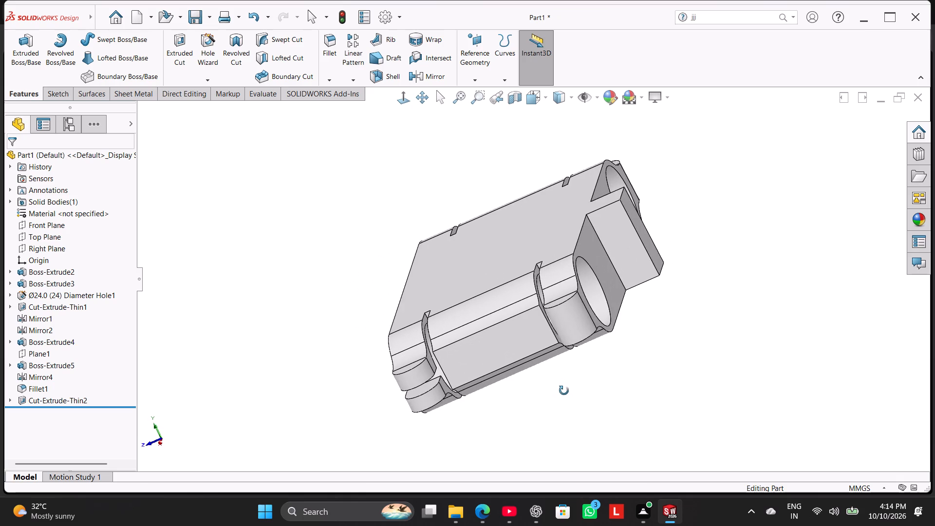
middle_click_drag(564, 391, 558, 390)
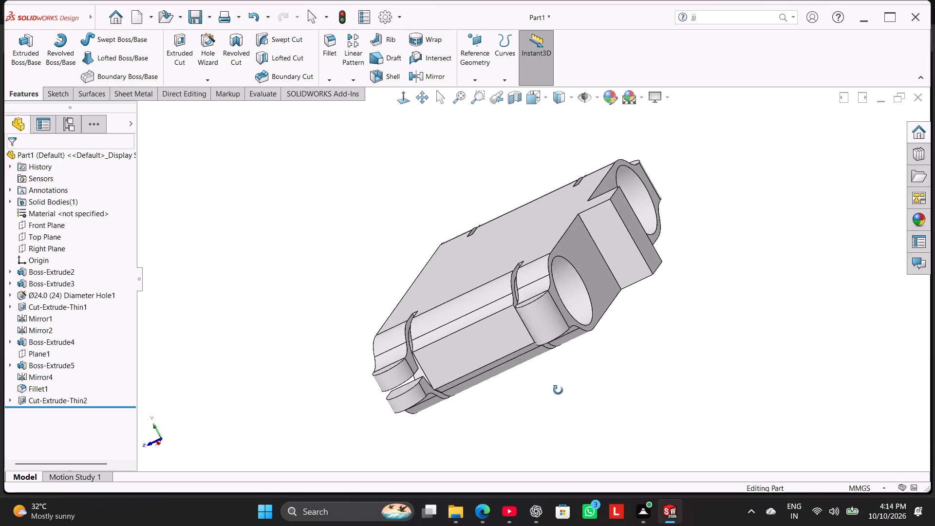
middle_click_drag(558, 390, 655, 303)
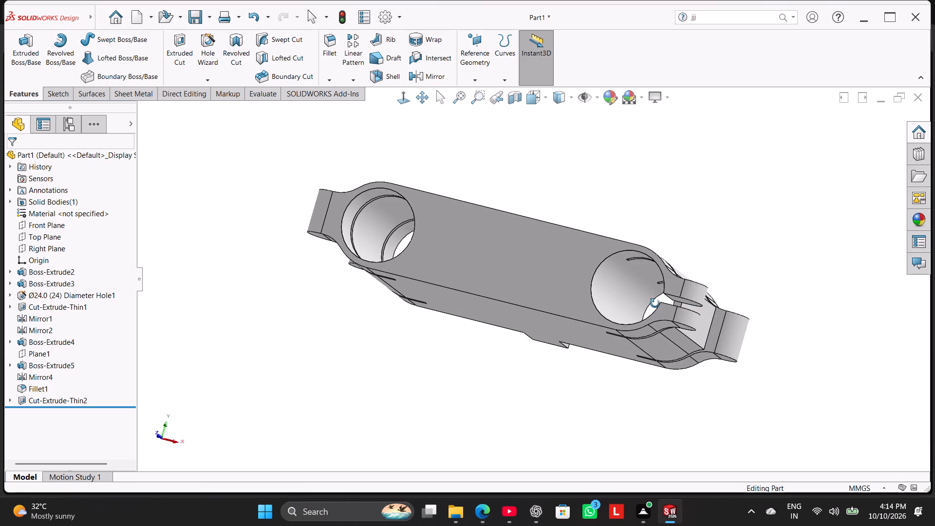
middle_click_drag(655, 303, 659, 322)
right_click_drag(451, 343, 549, 289)
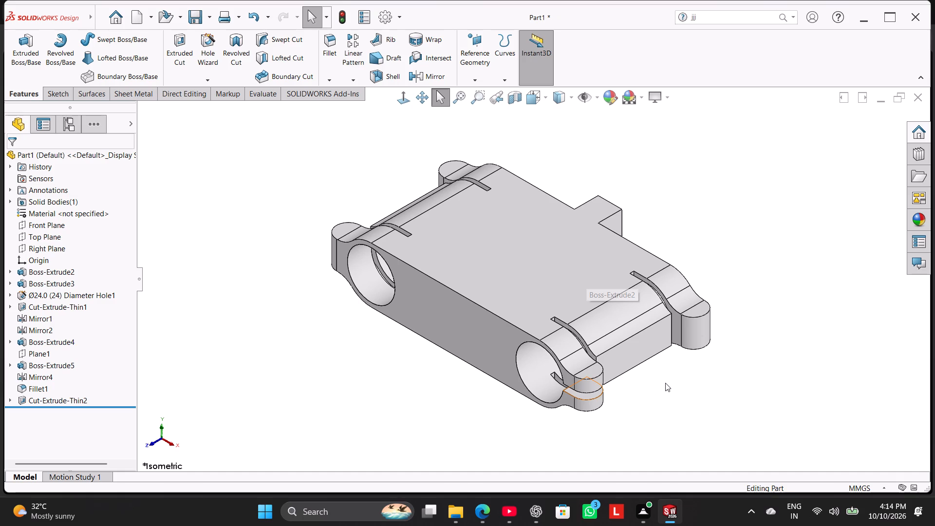
middle_click_drag(664, 380, 651, 316)
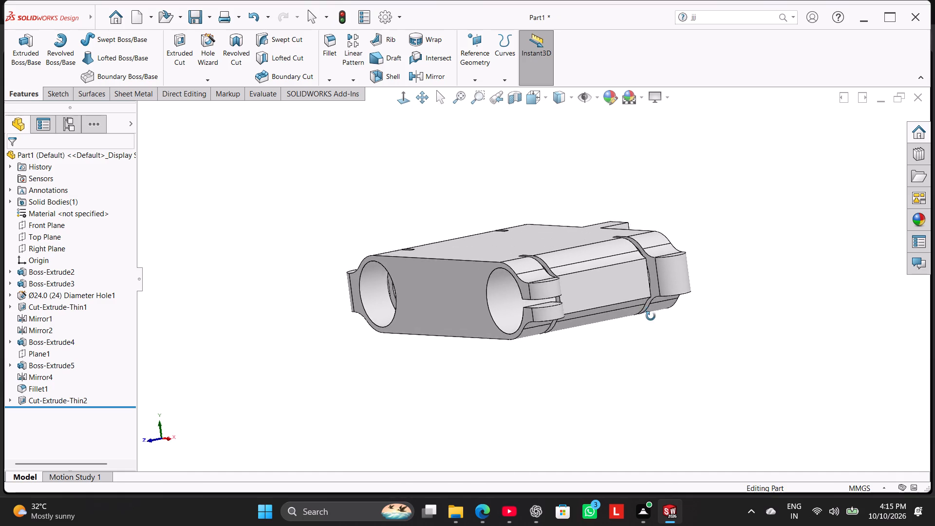
middle_click_drag(651, 316, 652, 336)
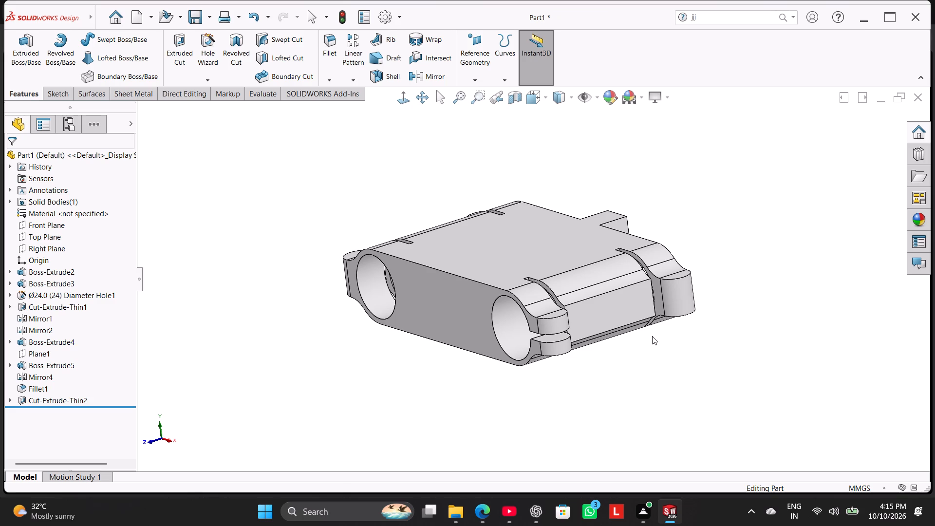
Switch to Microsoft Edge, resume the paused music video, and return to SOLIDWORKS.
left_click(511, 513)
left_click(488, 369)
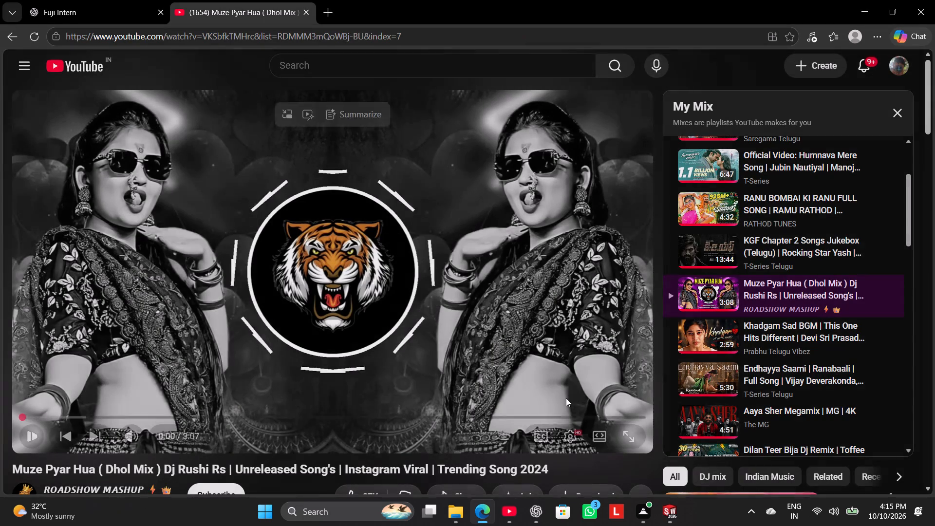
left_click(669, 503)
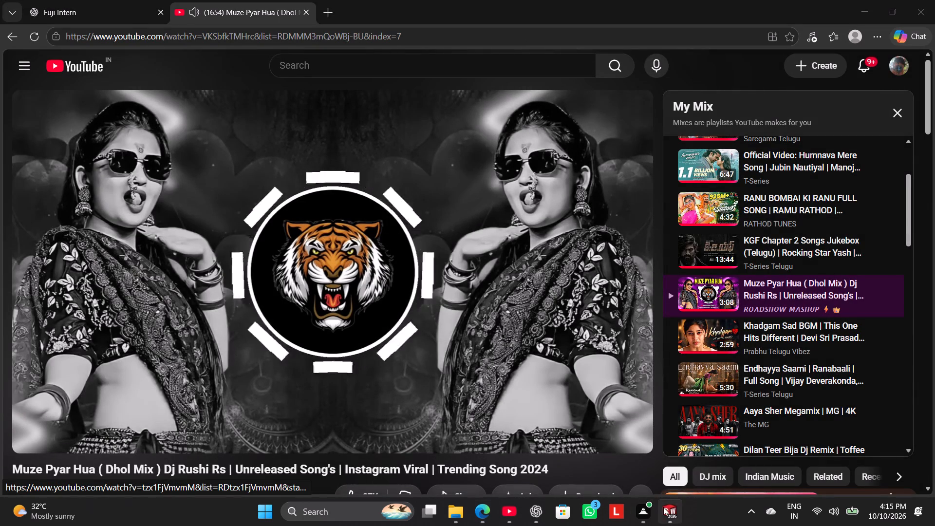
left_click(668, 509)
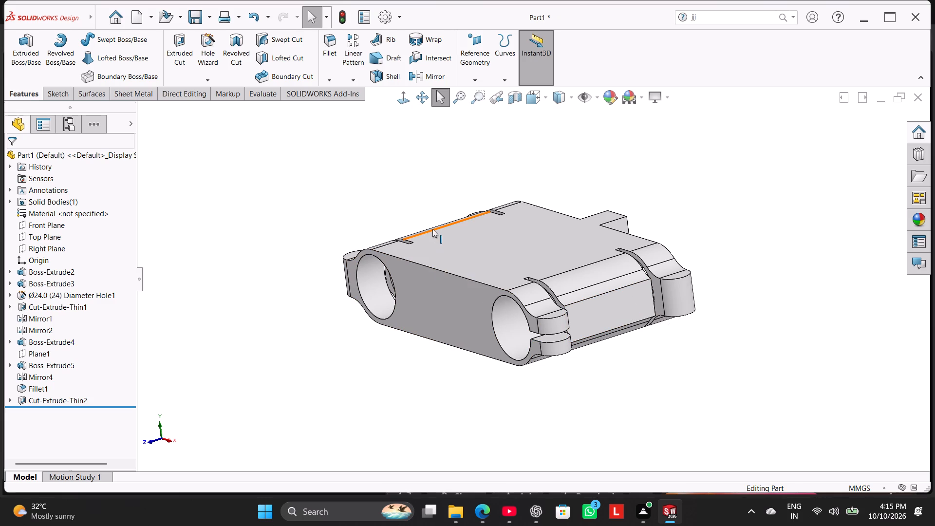
Examine the slit lug and the adjoining hole up close from several angles.
middle_click_drag(442, 226, 473, 193)
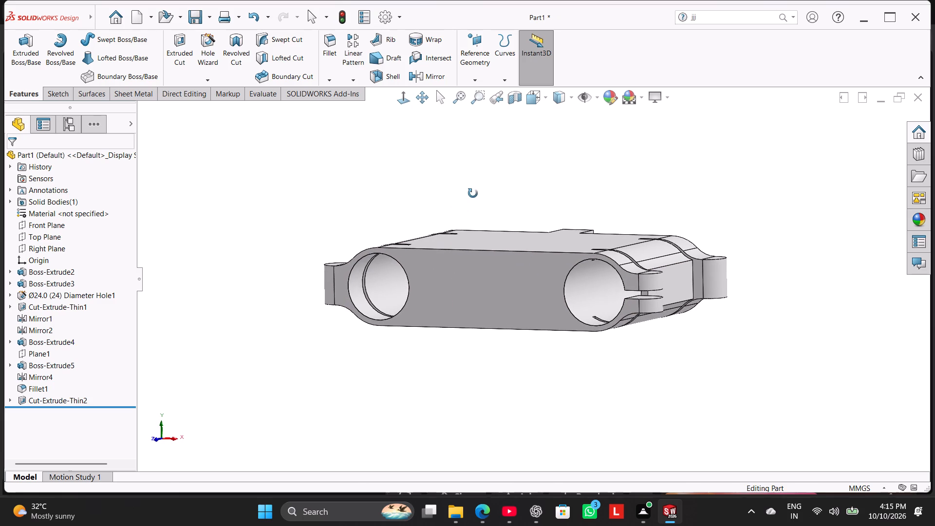
middle_click_drag(473, 193, 489, 220)
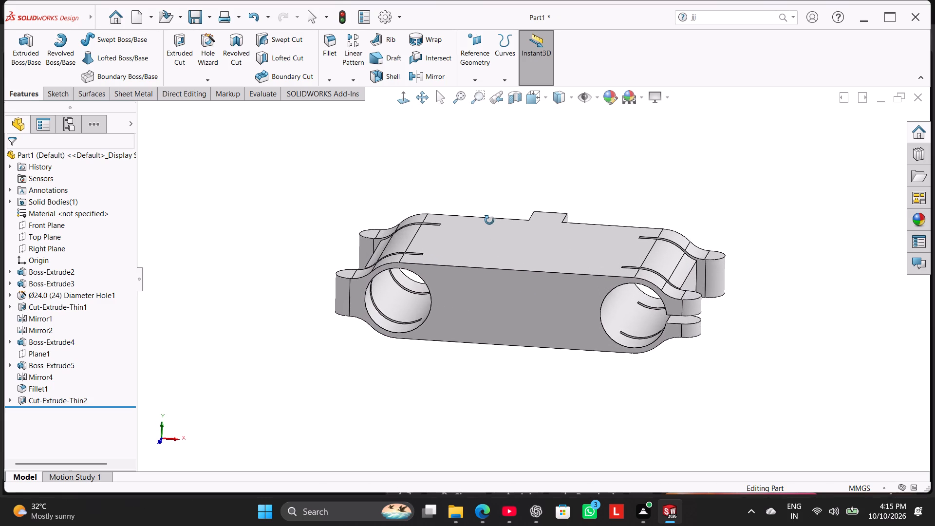
middle_click_drag(489, 220, 491, 235)
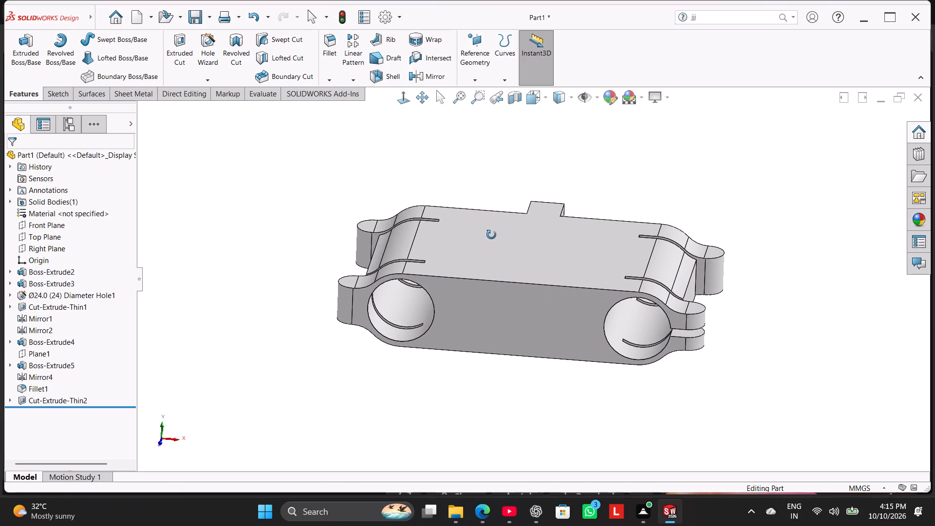
middle_click_drag(491, 235, 464, 229)
scroll(657, 280, "down", 2)
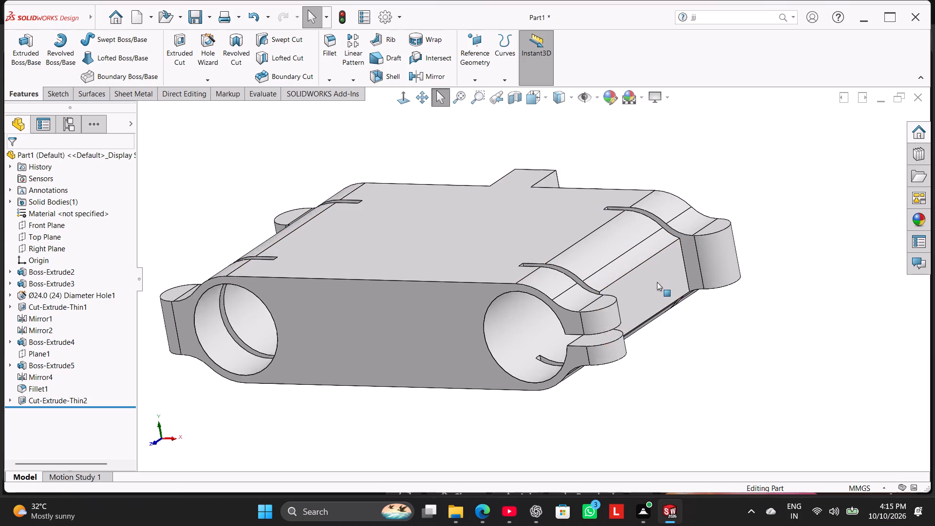
scroll(657, 282, "down", 2)
scroll(642, 337, "down", 1)
middle_click_drag(641, 340, 652, 298)
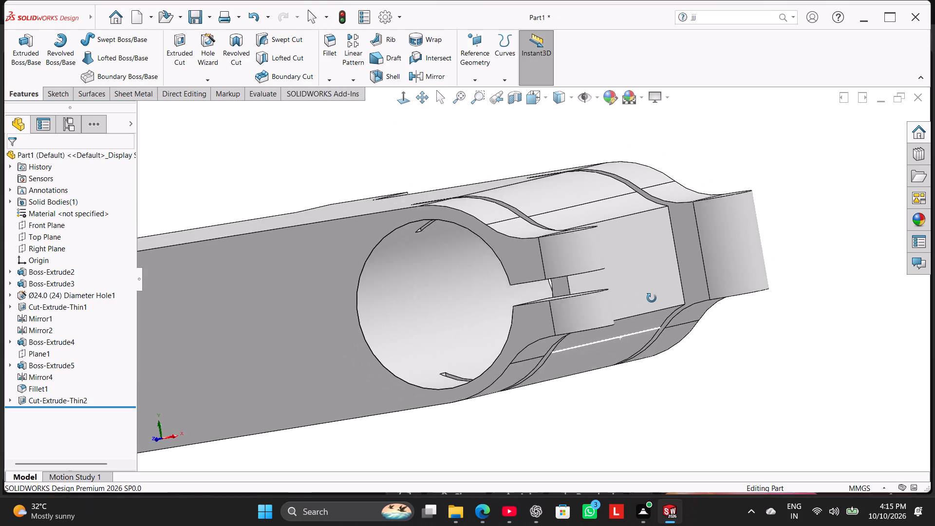
middle_click_drag(652, 298, 658, 303)
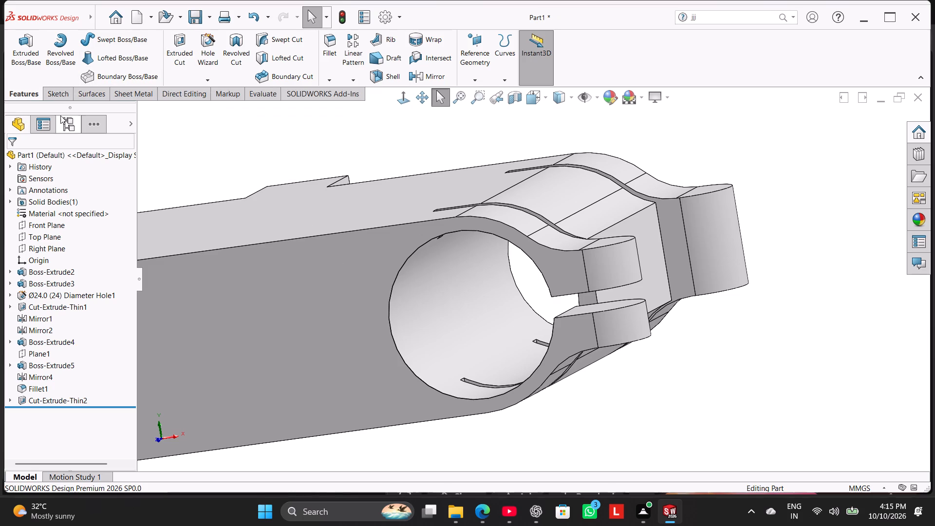
On the Top Plane, sketch a circle about 6.47 mm in diameter centred on the slit lug's rounded end.
left_click(47, 233)
left_click(60, 215)
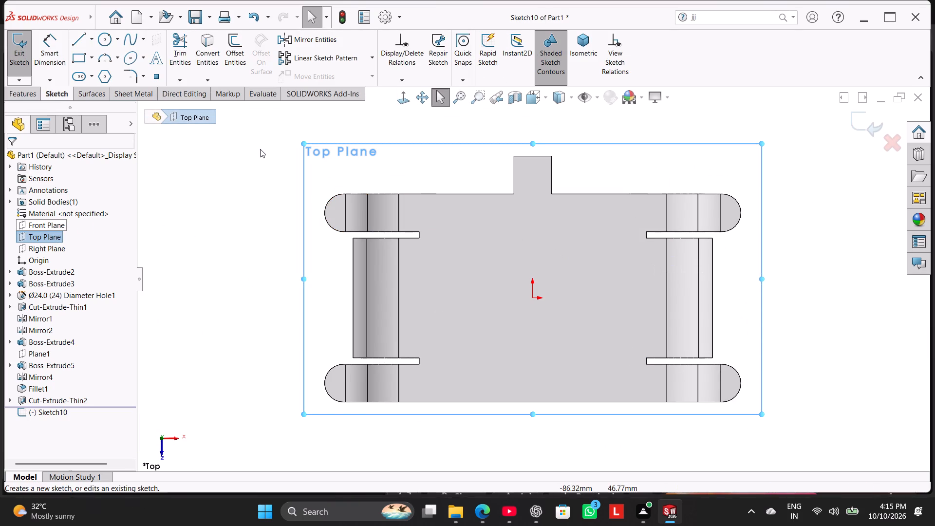
left_click(105, 39)
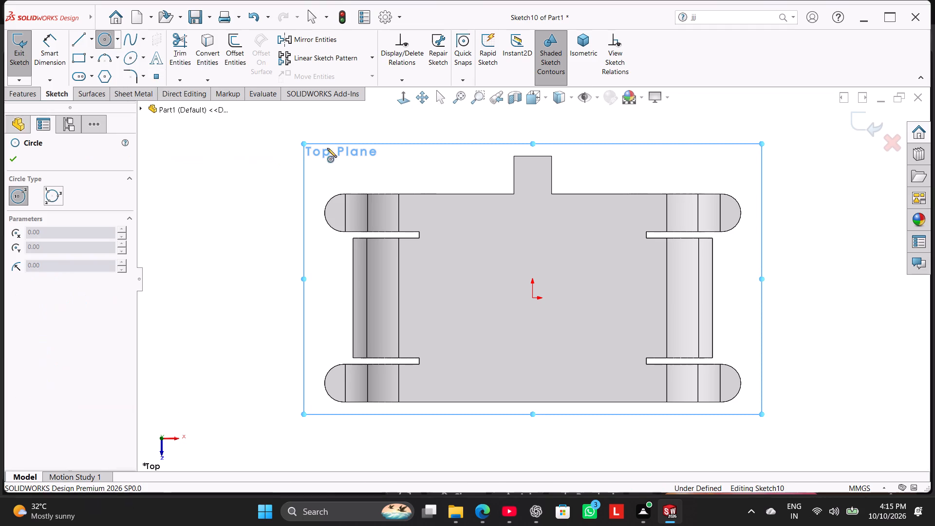
scroll(749, 373, "down", 5)
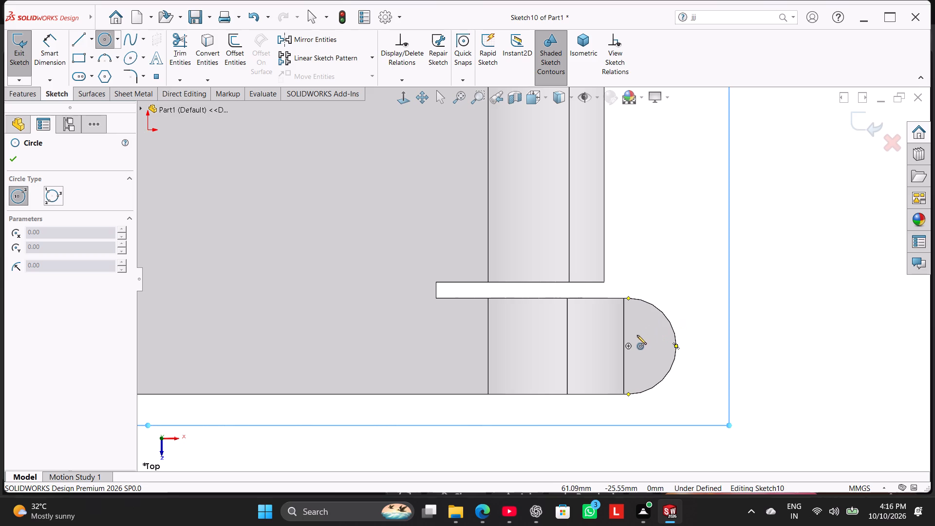
left_click(628, 345)
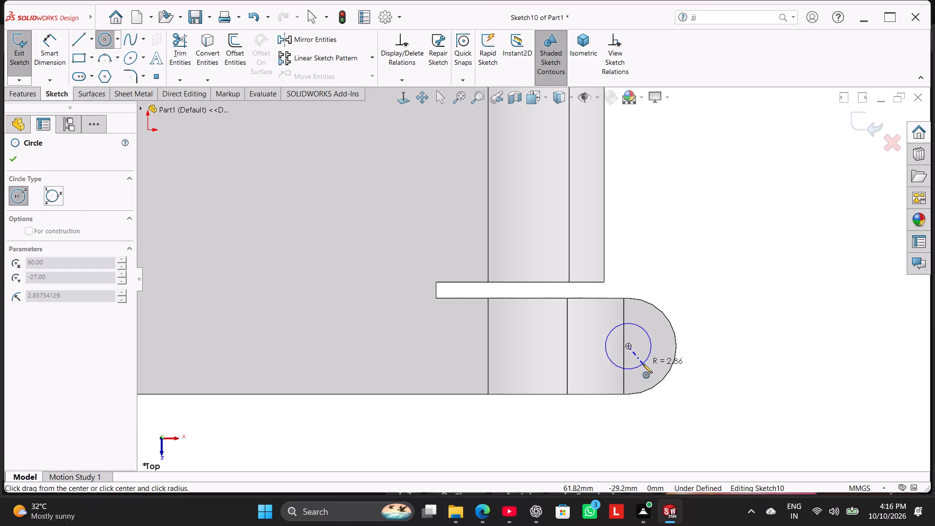
left_click(646, 365)
right_click(659, 291)
left_click(680, 296)
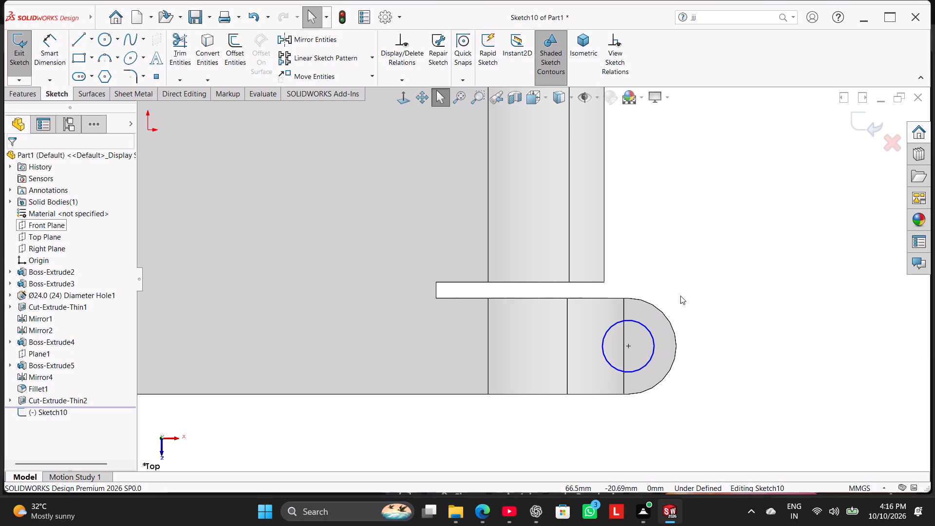
Dimension the lug circle's diameter as 6.4 mm.
left_click(55, 47)
left_click(625, 321)
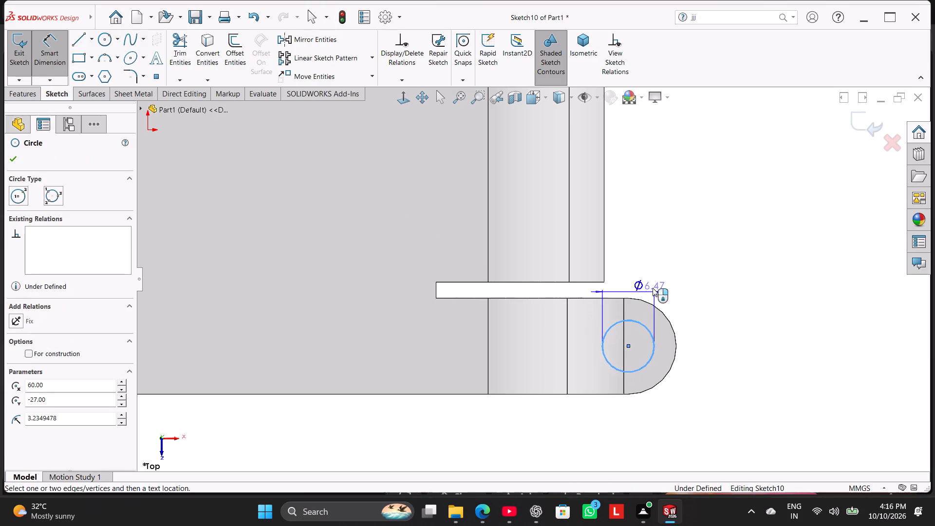
left_click(680, 275)
type("6.4")
key("Return")
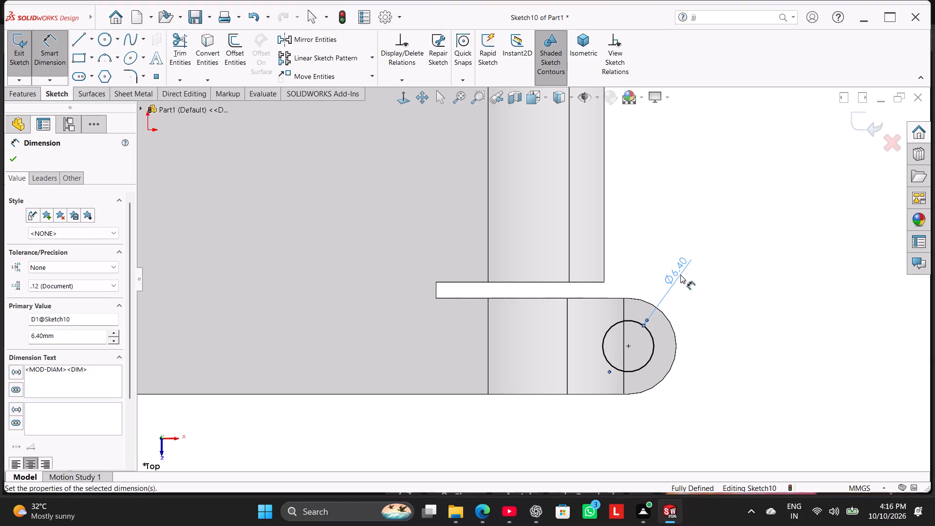
right_click(737, 216)
left_click(768, 244)
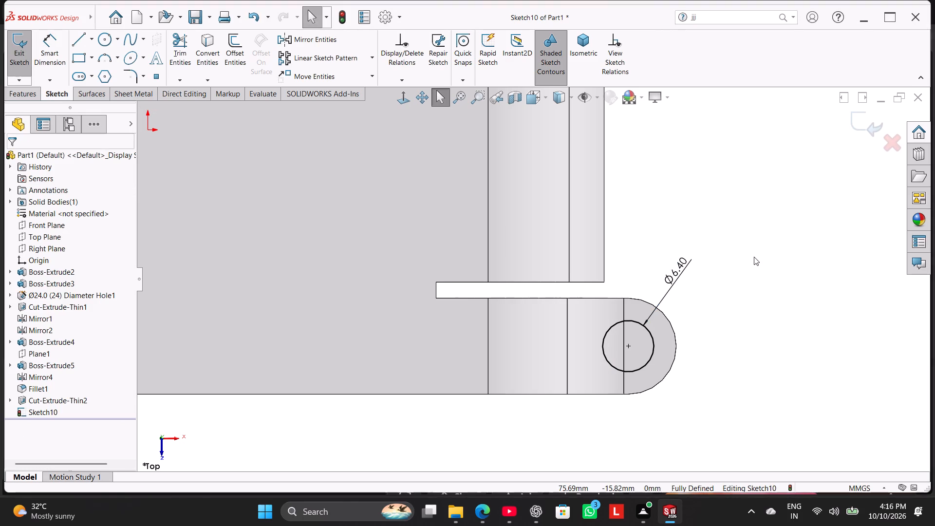
Make the 6.4 mm circle concentric with the lug's rounded outer edge.
left_click(676, 340, "ctrl")
left_click(654, 336, "ctrl")
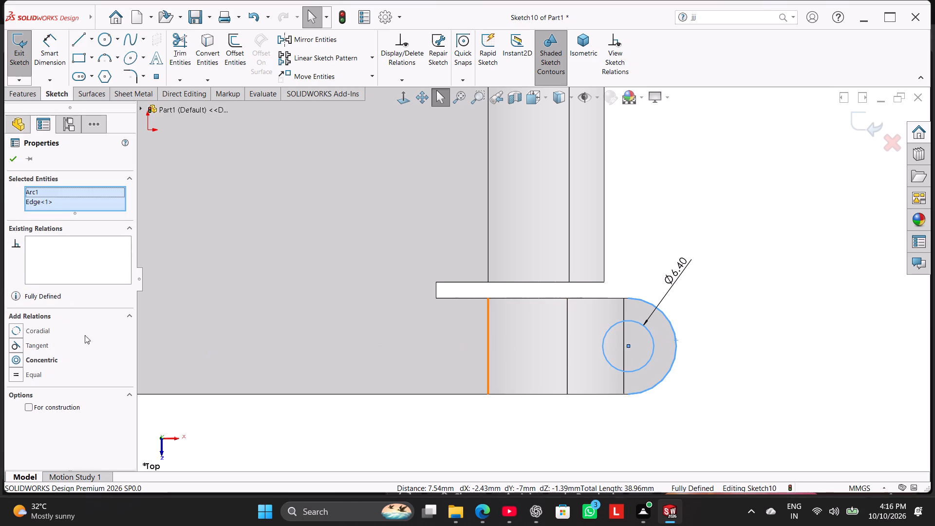
left_click(52, 360)
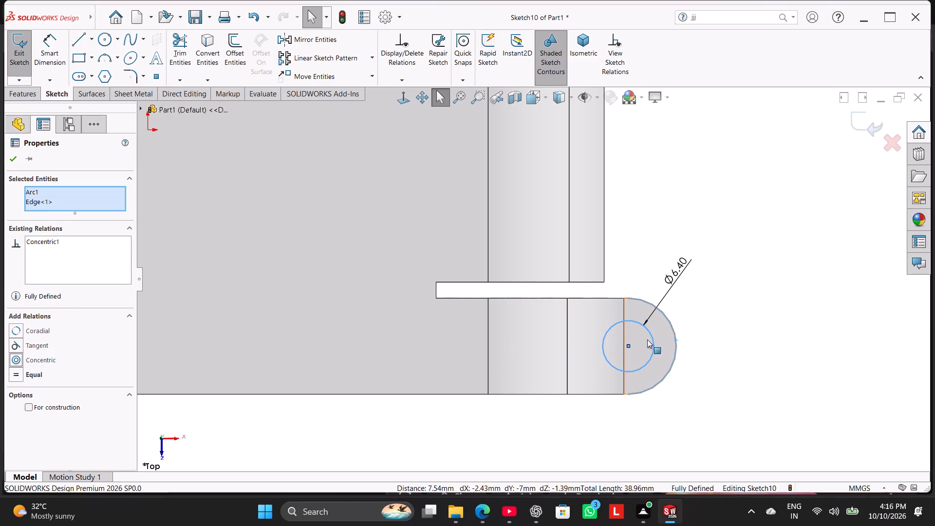
left_click(743, 323)
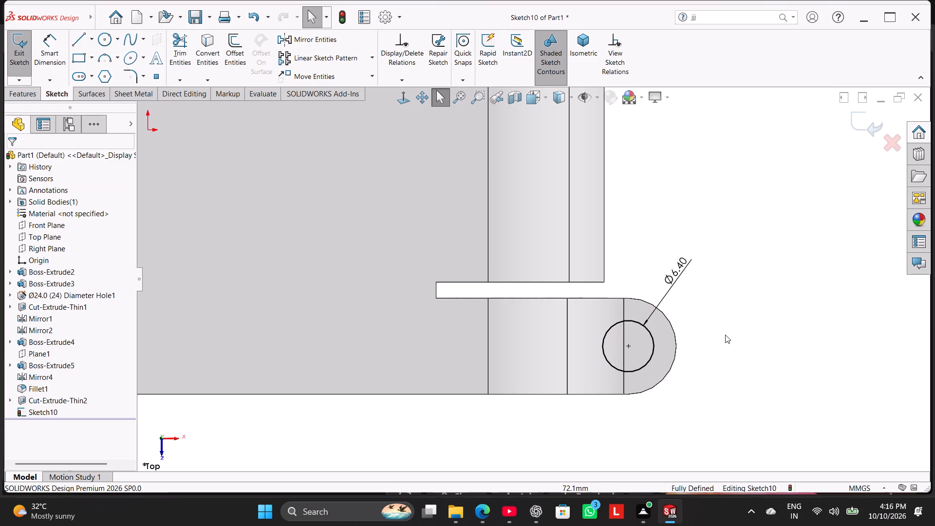
Sketch a vertical centerline about 15 mm long ending at the origin and a short horizontal centerline extending from it.
middle_click_drag(695, 336, 690, 326)
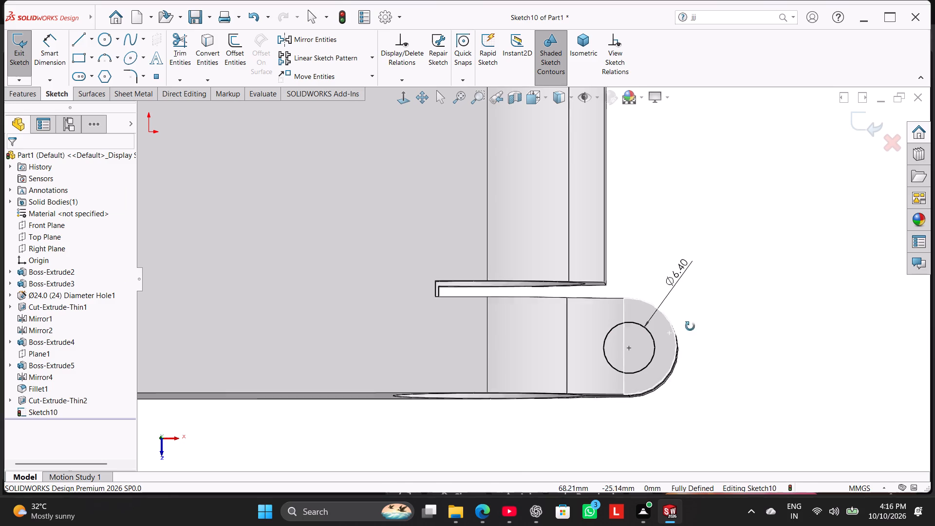
middle_click_drag(690, 326, 701, 329)
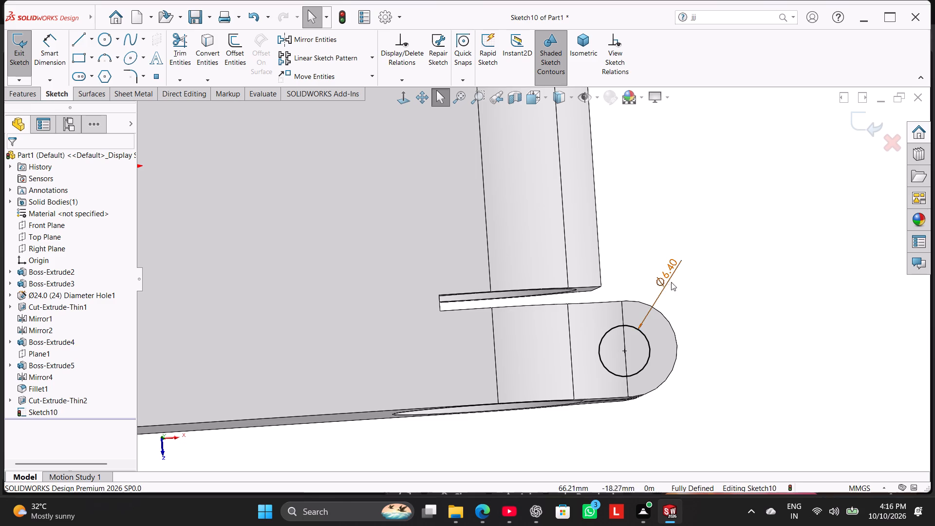
left_click(606, 63)
left_click(606, 63)
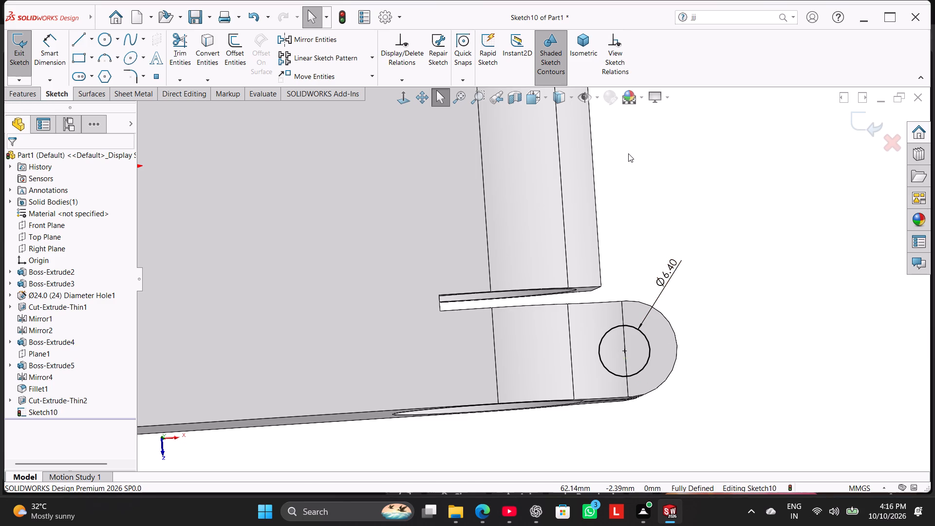
left_click(394, 95)
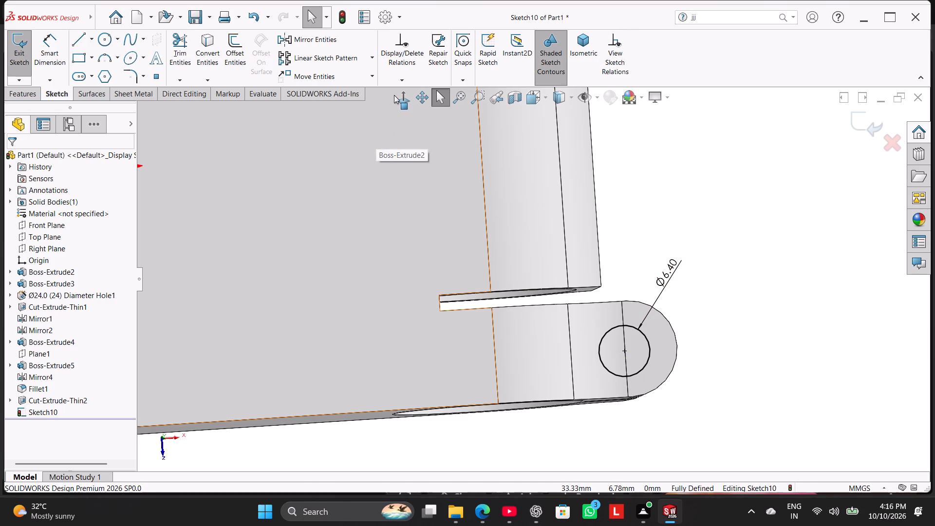
left_click(650, 135)
left_click(406, 98)
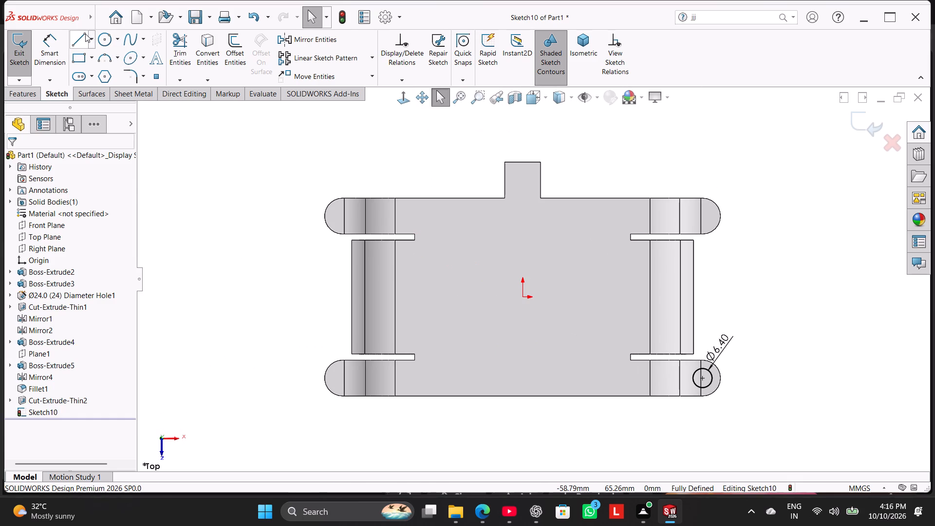
left_click(91, 39)
left_click(101, 65)
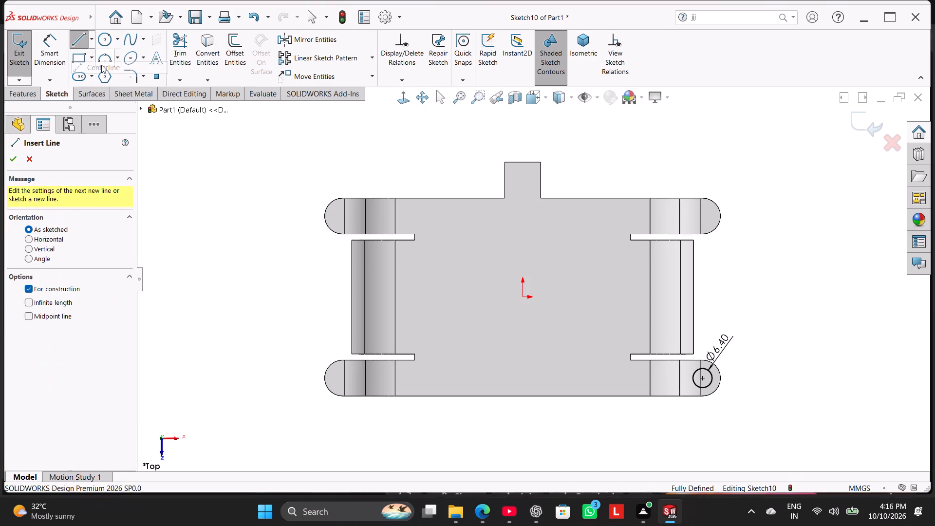
left_click(523, 253)
left_click(521, 297)
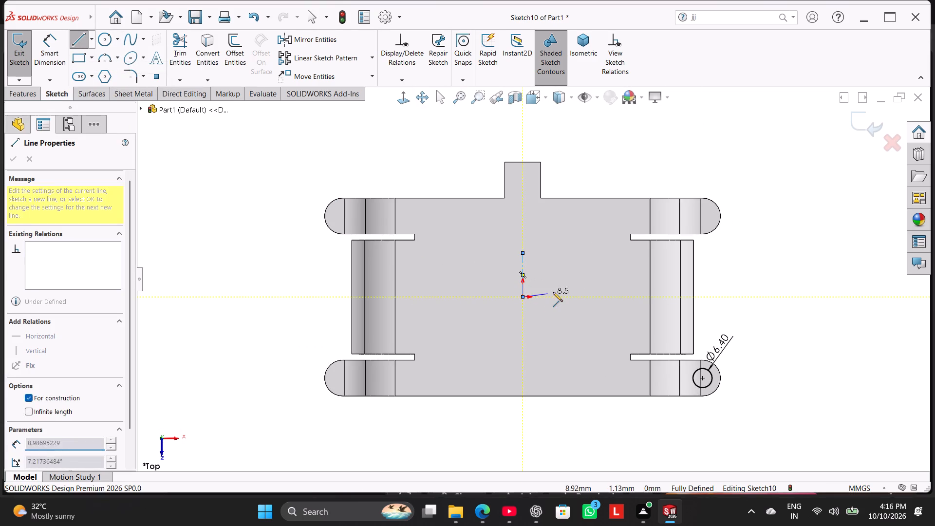
left_click(564, 296)
right_click(591, 171)
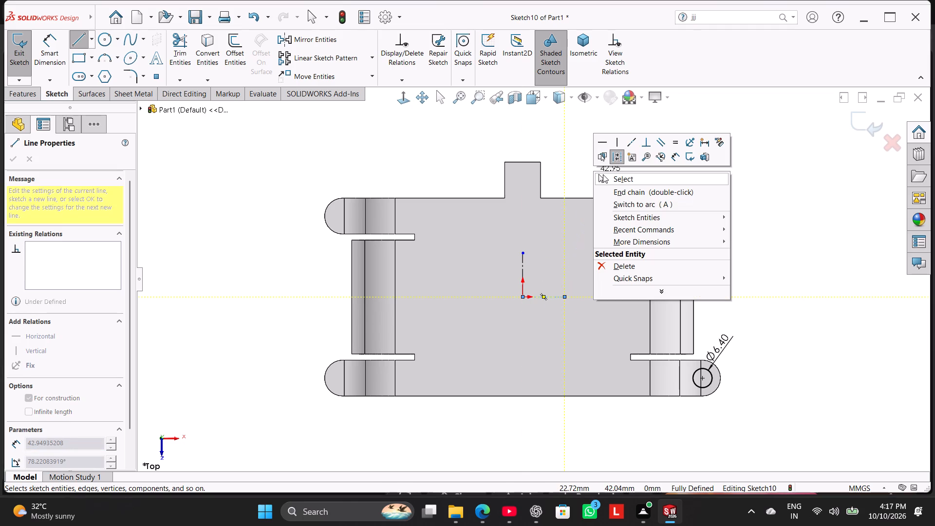
left_click(603, 174)
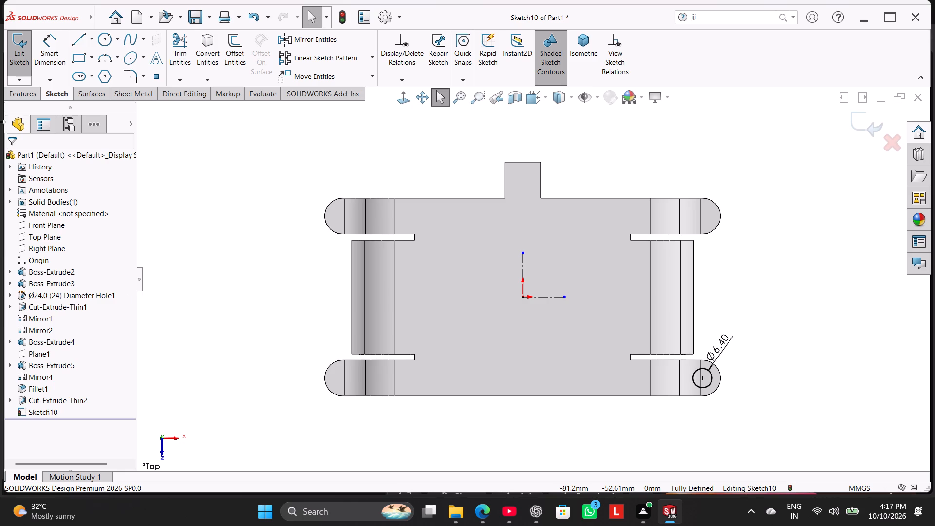
Add a driven dimension between the rounded ends of the slit lug and the opposite lug on the same long side.
left_click(58, 52)
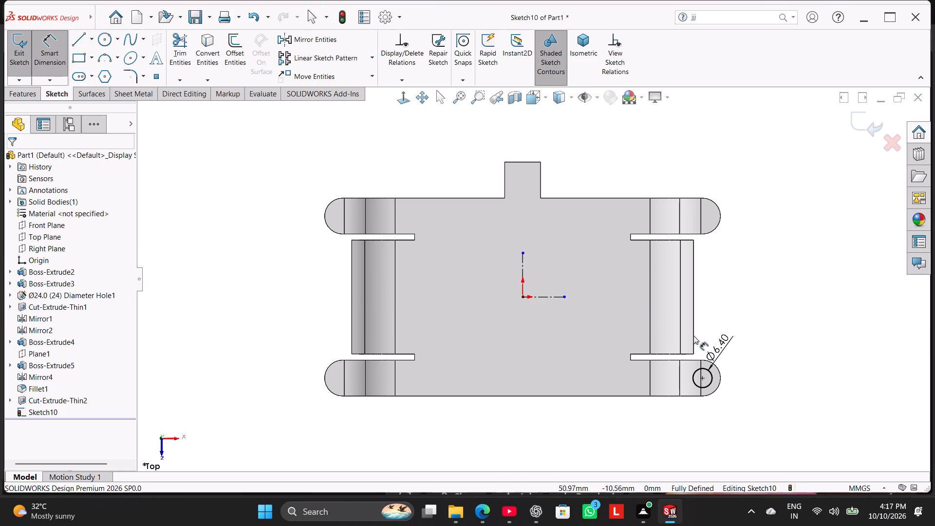
scroll(716, 375, "down", 4)
scroll(648, 357, "up", 1)
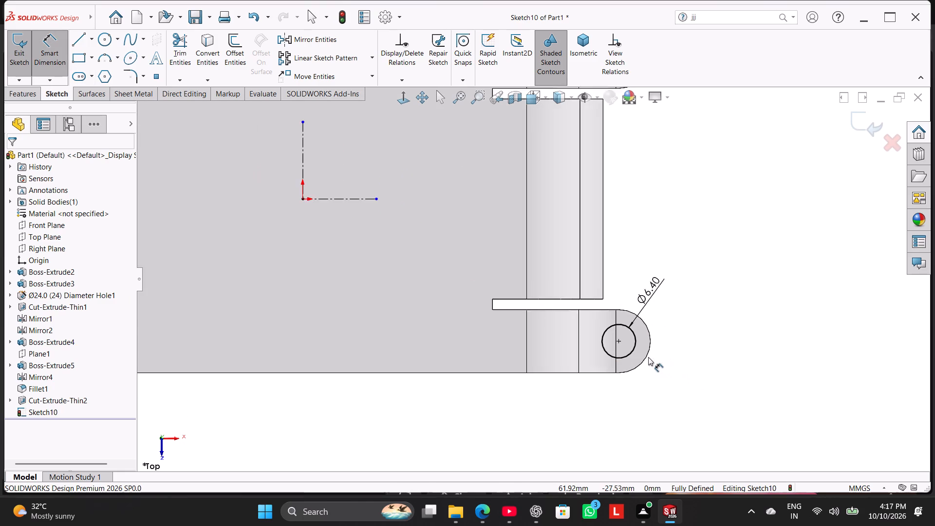
scroll(648, 357, "up", 2)
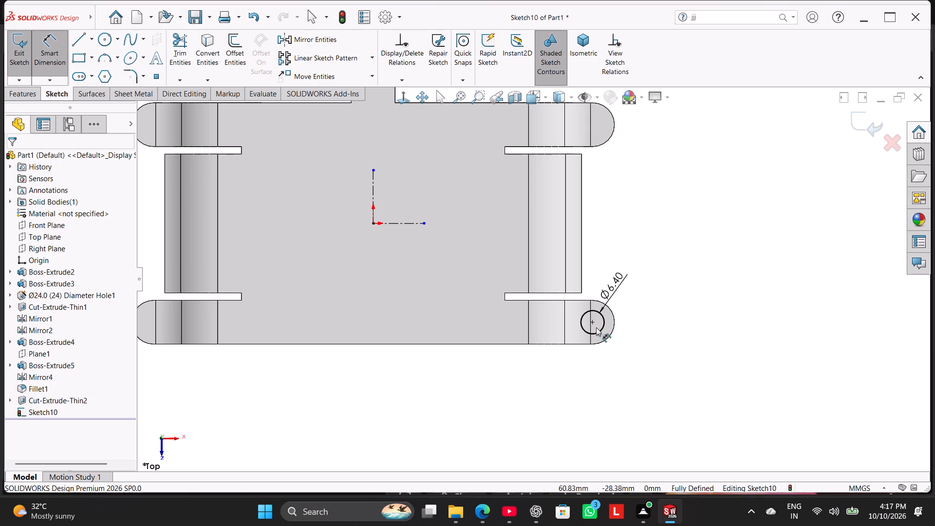
left_click(615, 317)
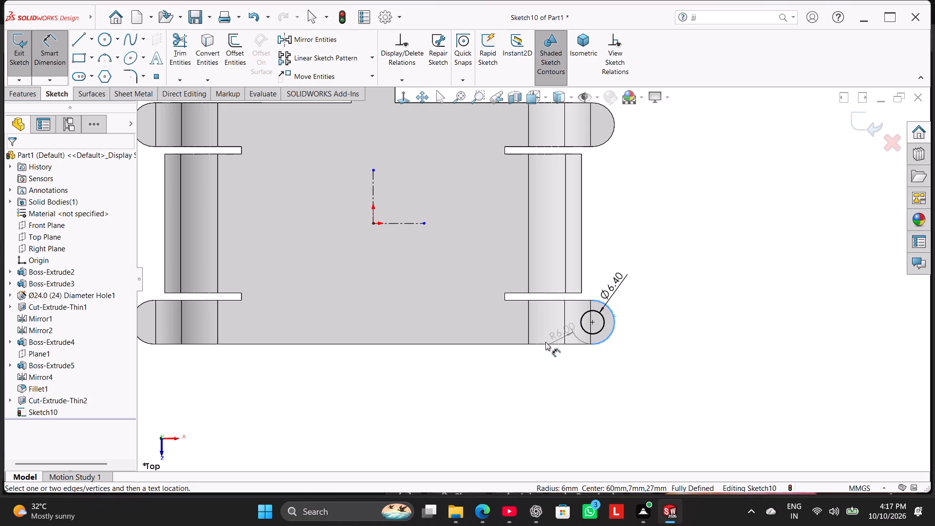
scroll(404, 342, "up", 2)
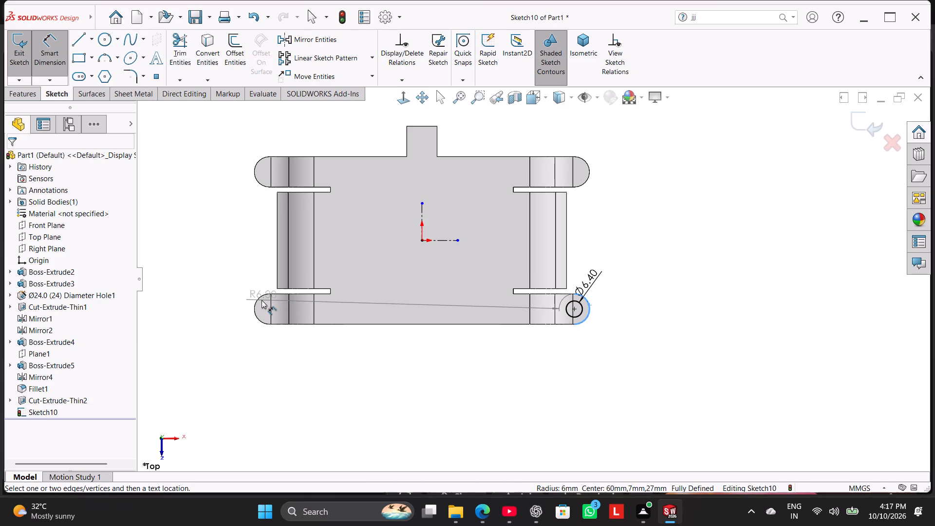
left_click(260, 297)
left_click(410, 365)
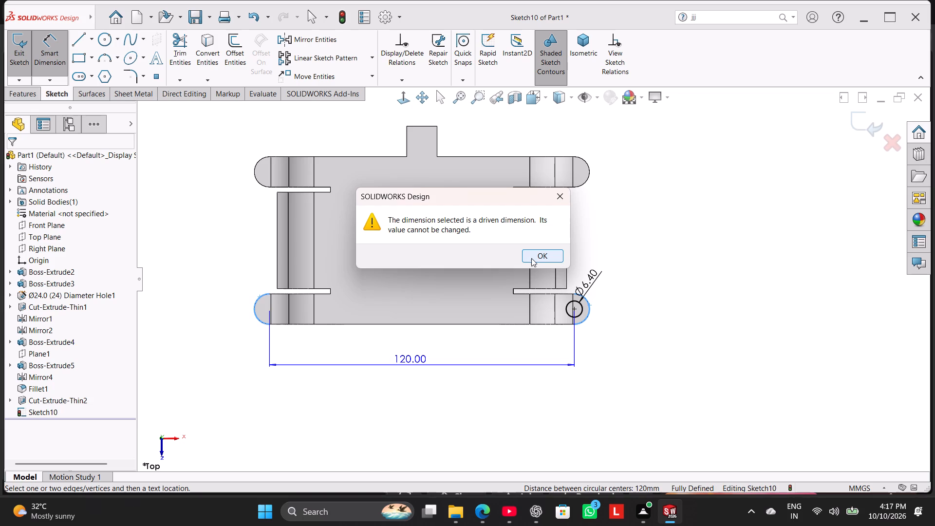
scroll(561, 332, "down", 4)
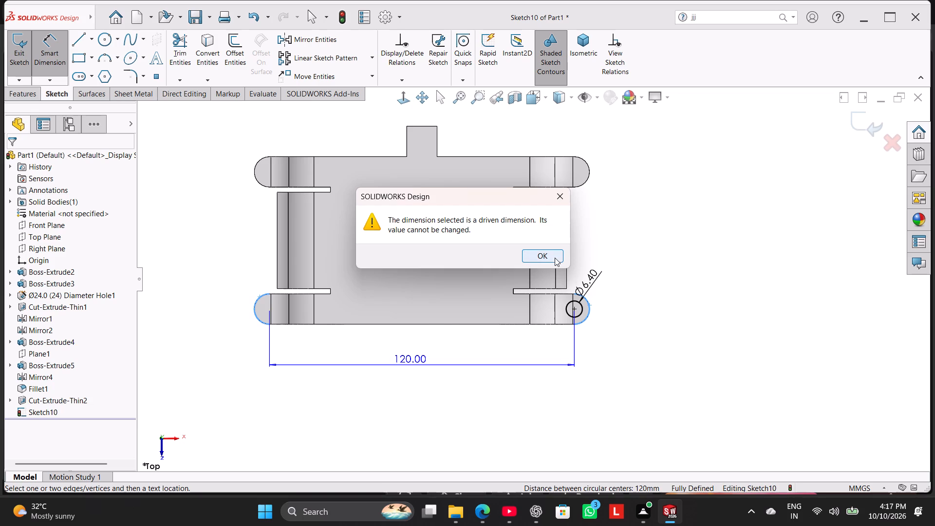
left_click(555, 258)
scroll(573, 328, "down", 10)
scroll(535, 304, "up", 11)
left_click(379, 345)
middle_click_drag(424, 338, 417, 306)
right_click(422, 342)
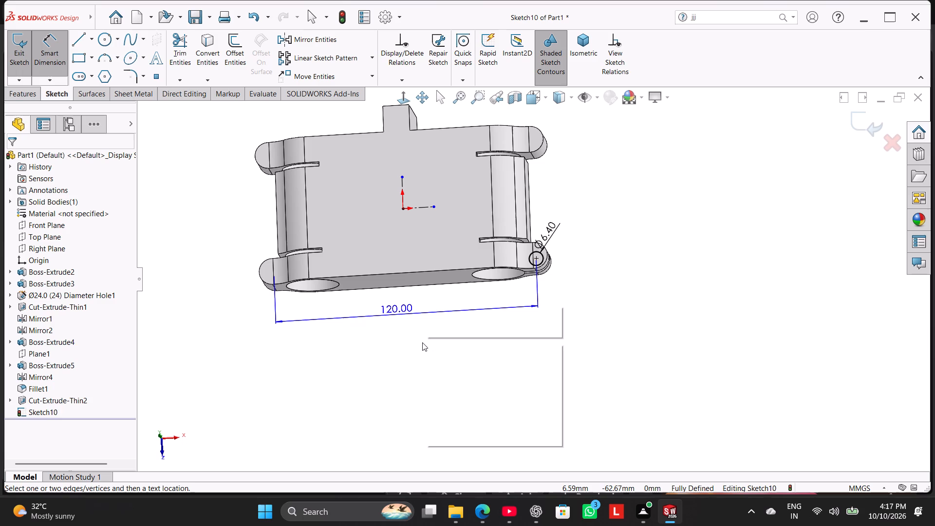
left_click(400, 351)
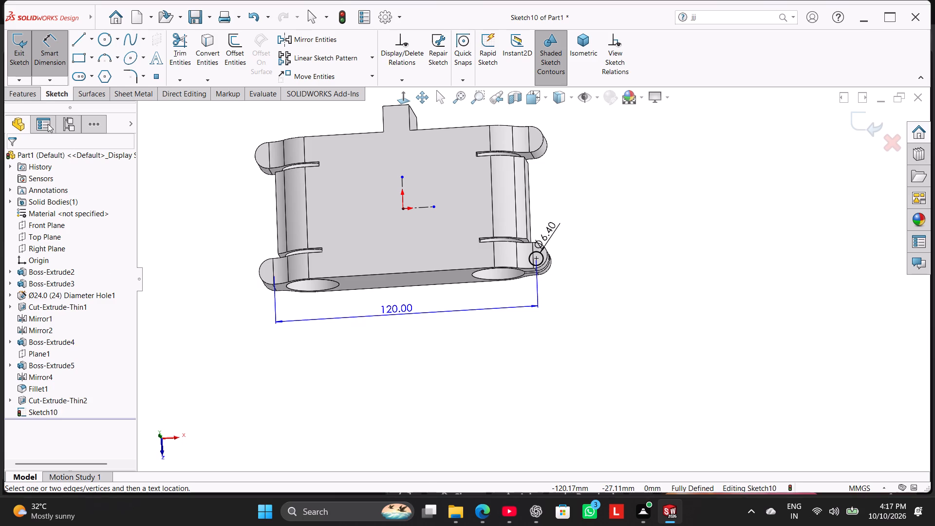
Cut the 6.4 mm circle from the sketch plane with Extruded Cut, using the Through All end condition.
left_click(30, 100)
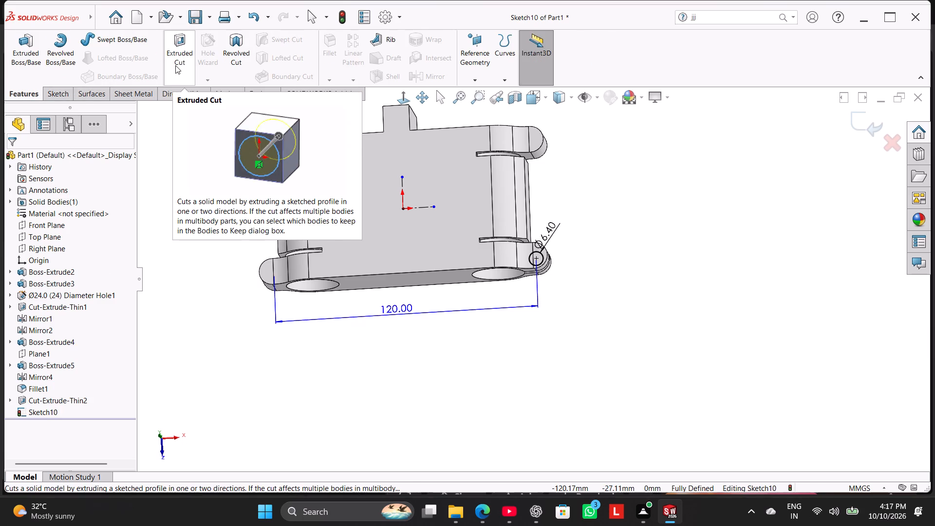
left_click(175, 65)
middle_click_drag(336, 320, 305, 220)
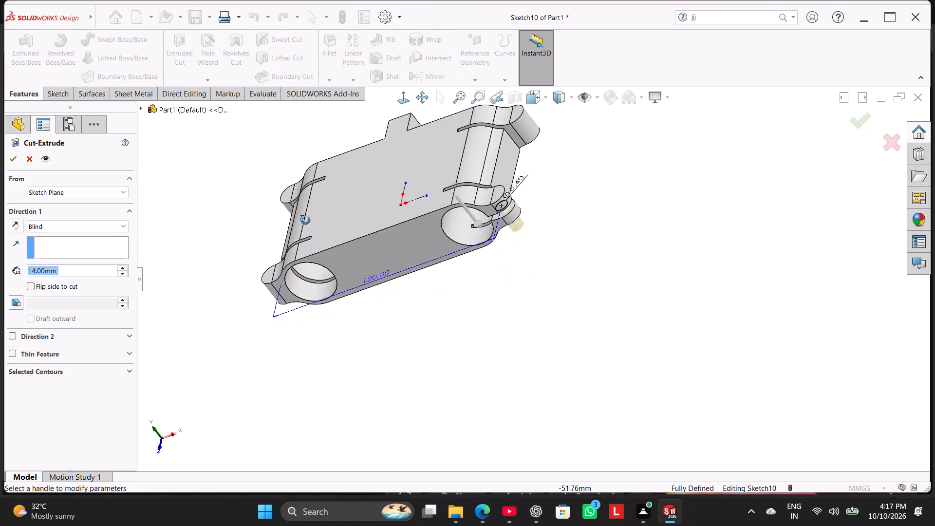
middle_click_drag(305, 220, 299, 199)
scroll(455, 253, "down", 4)
middle_click_drag(558, 228, 539, 184)
scroll(542, 144, "down", 3)
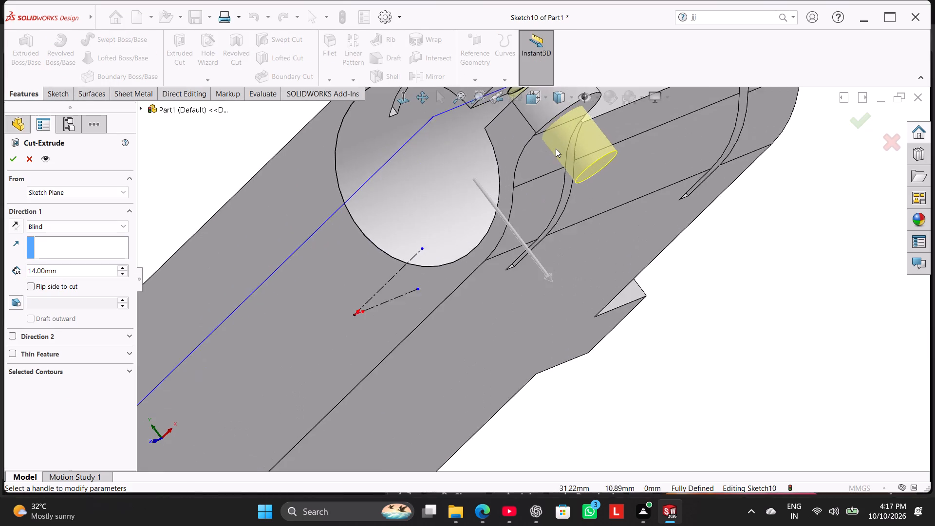
scroll(556, 149, "up", 4)
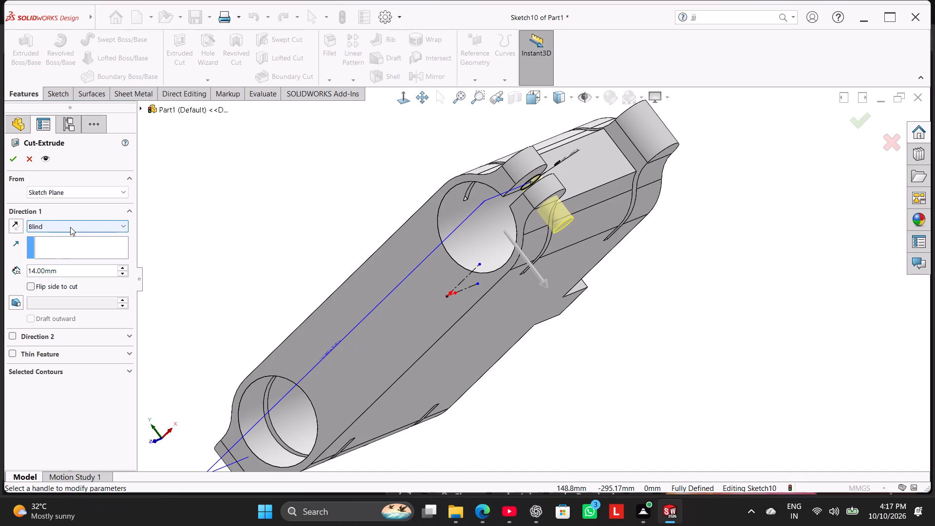
left_click(70, 227)
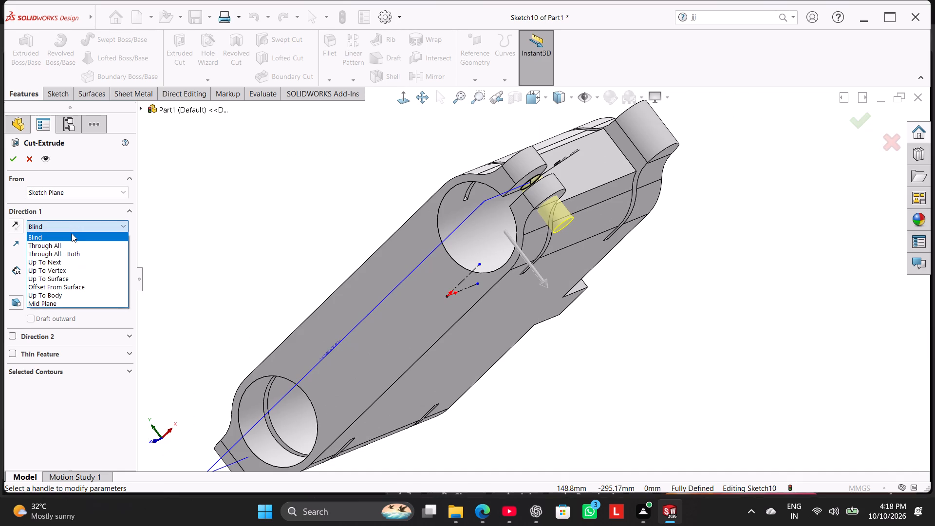
left_click(75, 241)
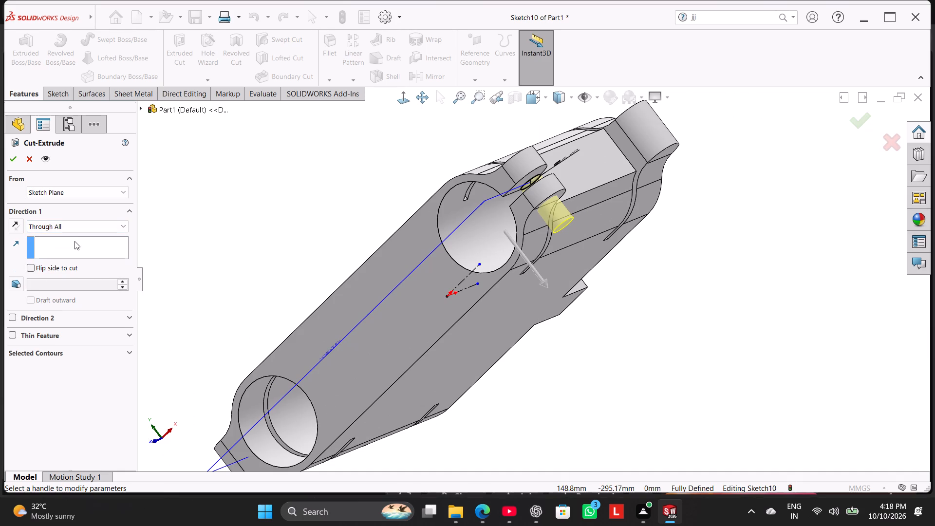
middle_click_drag(430, 209, 437, 244)
scroll(601, 195, "down", 2)
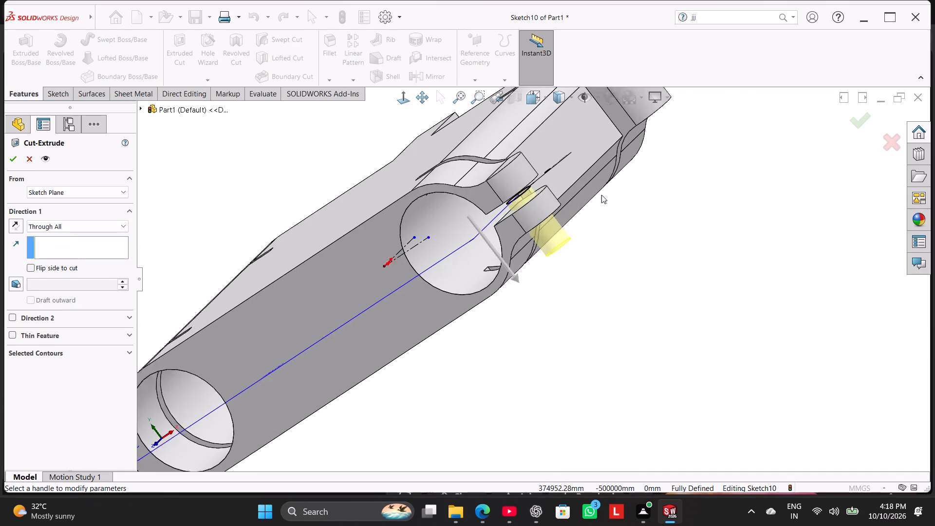
scroll(601, 195, "down", 1)
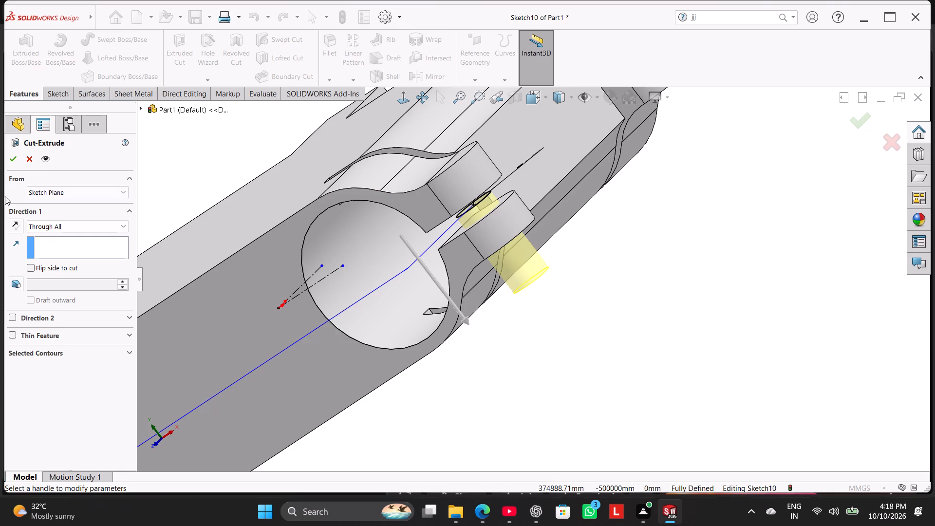
left_click(15, 156)
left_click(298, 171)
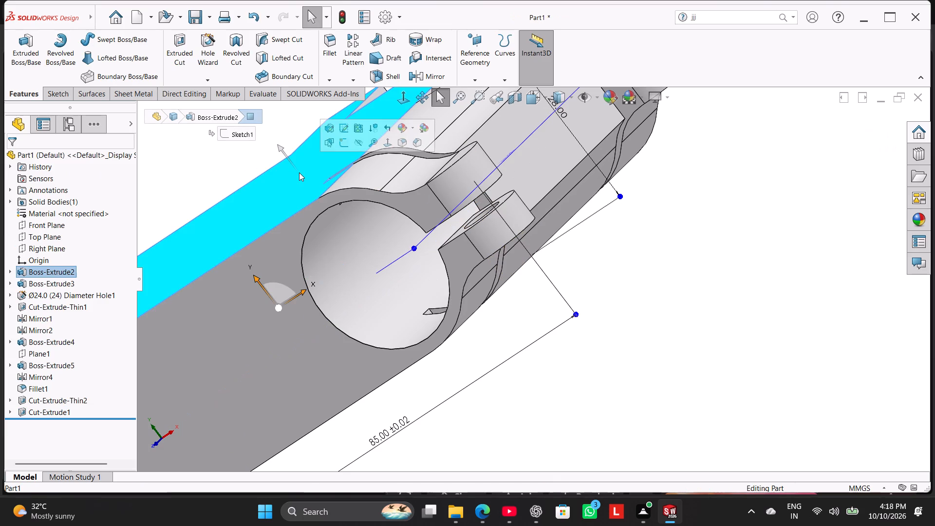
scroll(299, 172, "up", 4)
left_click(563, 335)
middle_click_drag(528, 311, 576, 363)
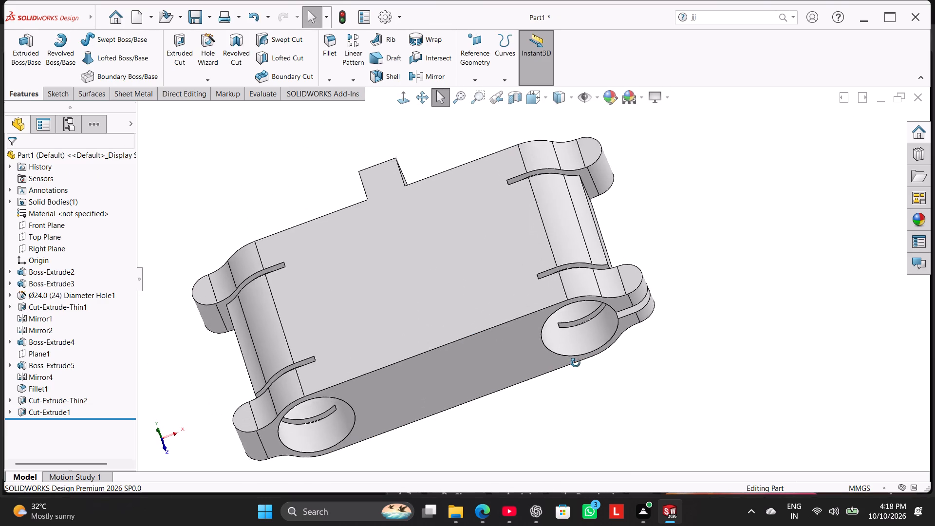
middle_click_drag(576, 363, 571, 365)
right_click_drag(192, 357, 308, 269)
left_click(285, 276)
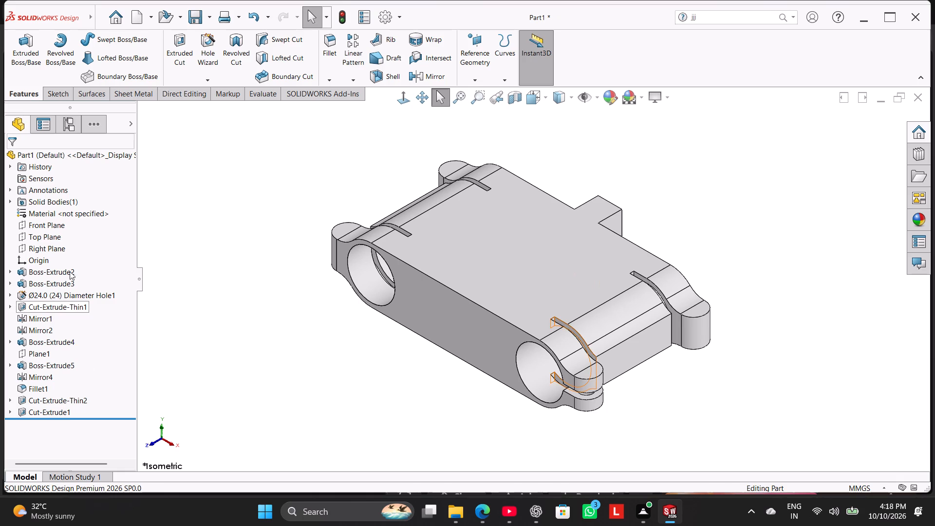
Start a Hole Wizard hole specified as a DIN straight tap, type Tapped hole, size M6.
left_click(211, 53)
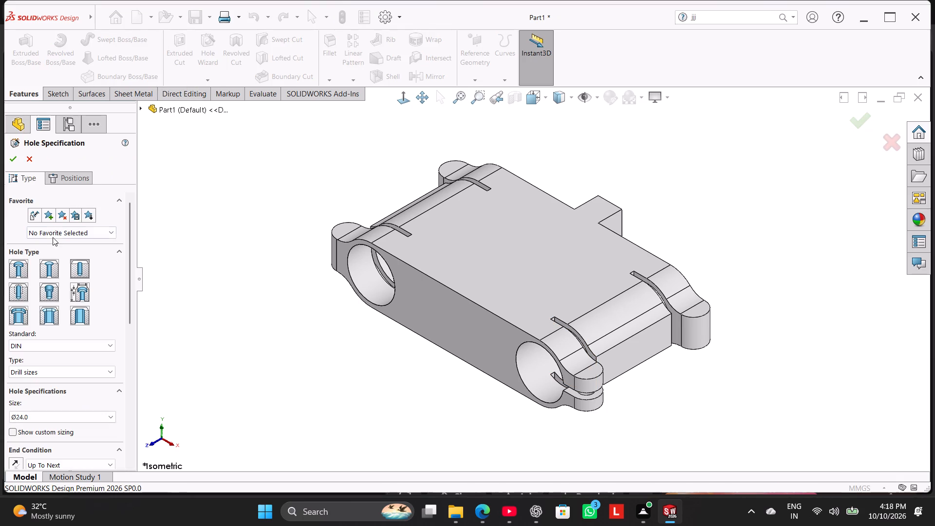
left_click(20, 272)
left_click(49, 369)
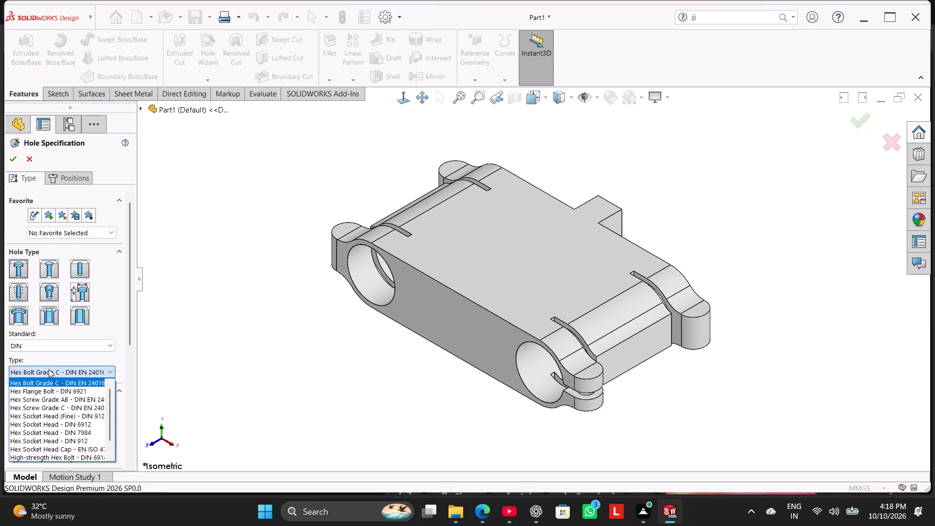
left_click(49, 369)
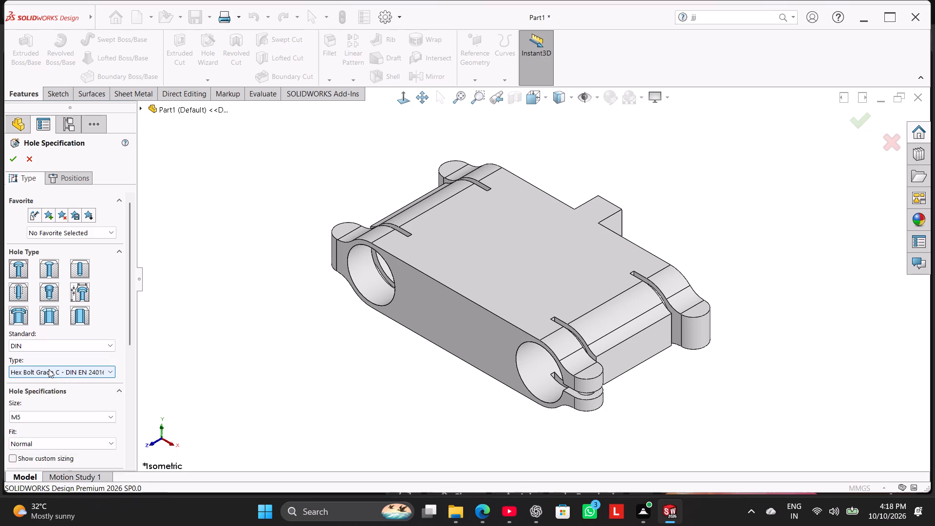
left_click(14, 296)
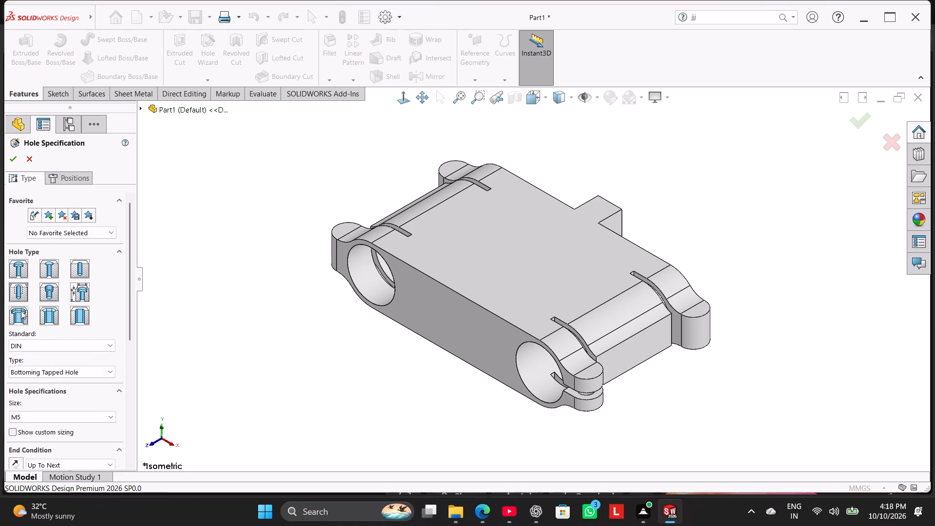
left_click(49, 369)
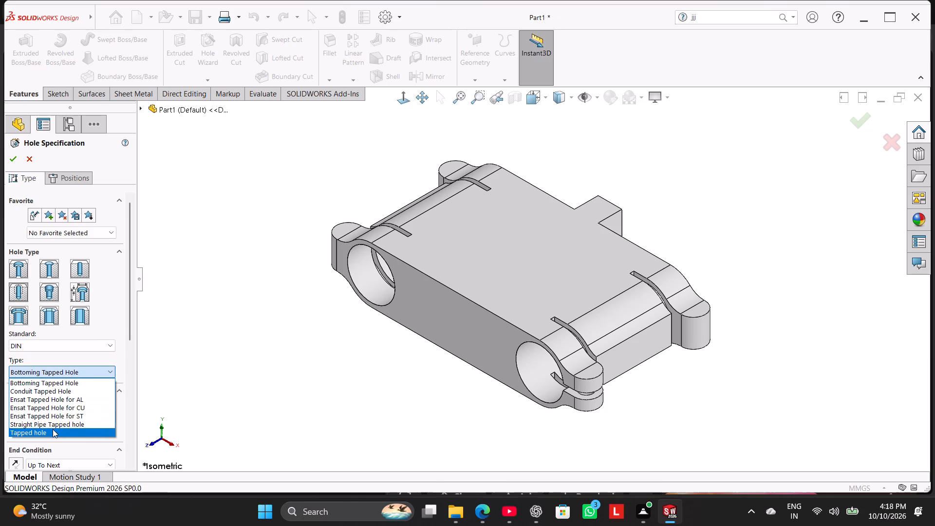
left_click(53, 429)
left_click_drag(131, 302, 131, 319)
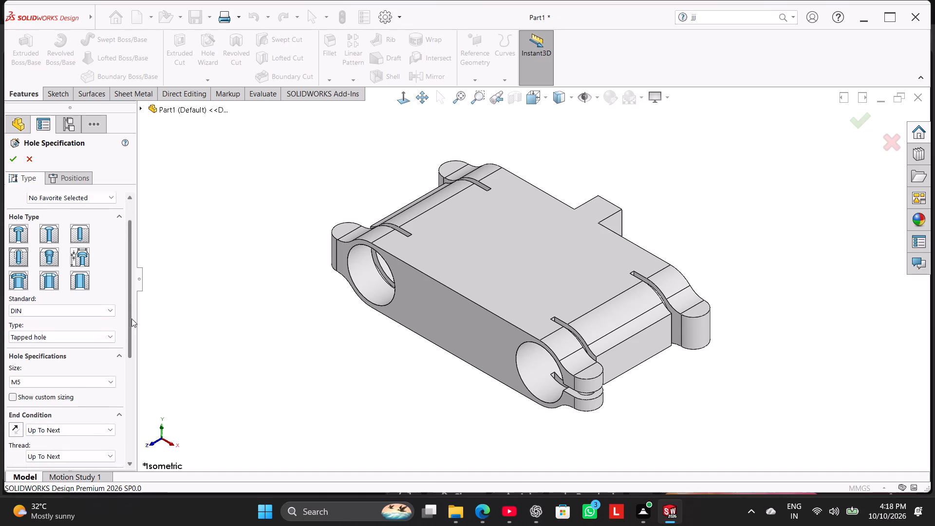
left_click_drag(131, 319, 134, 361)
left_click(93, 303)
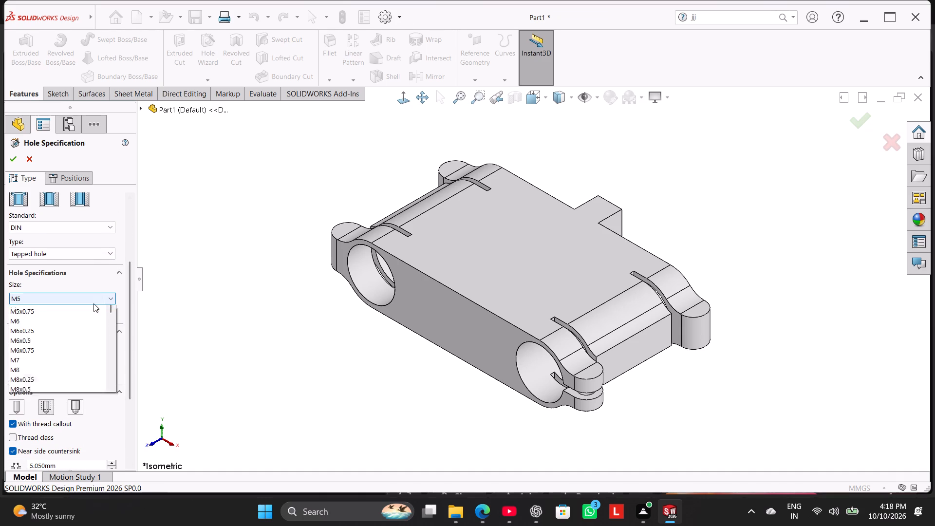
left_click(77, 349)
left_click_drag(130, 298, 133, 324)
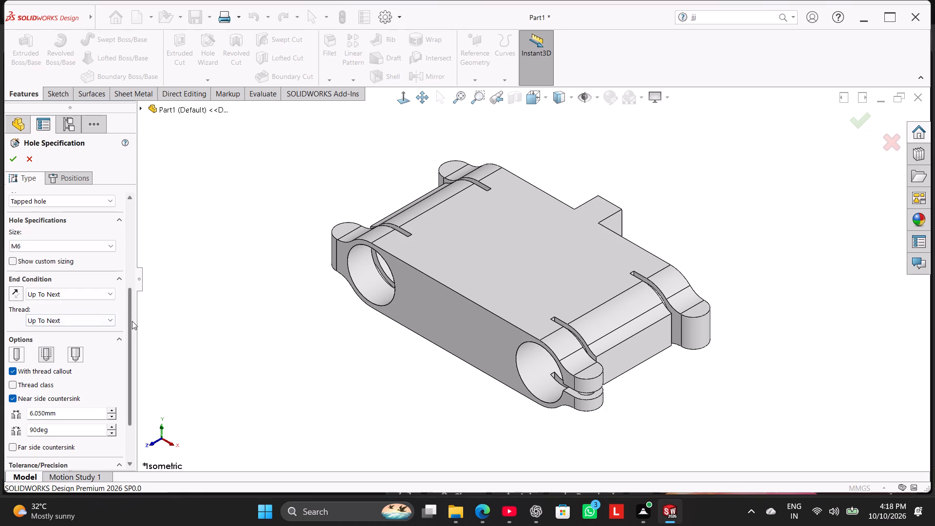
left_click_drag(133, 314, 131, 367)
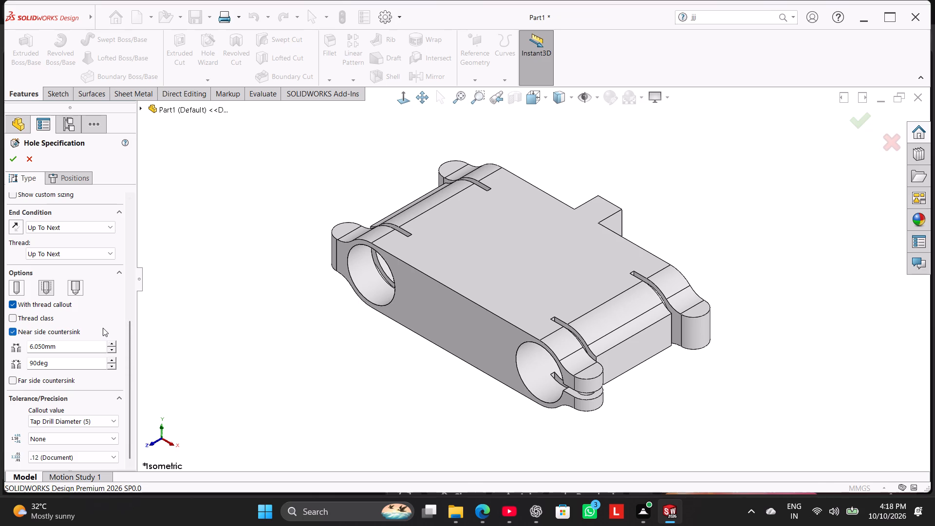
left_click_drag(126, 341, 126, 339)
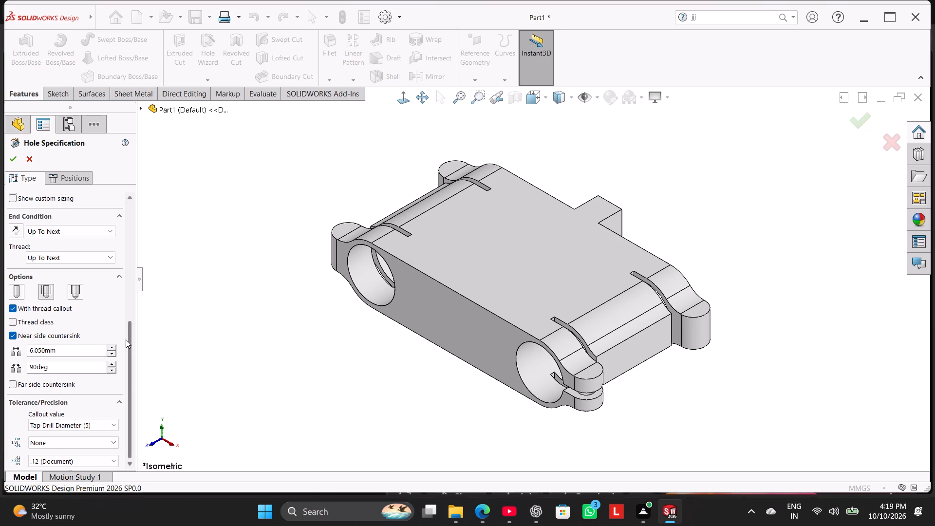
left_click_drag(126, 339, 172, 198)
Place the M6 tapped hole on the slit-facing face of the solid lug half, at the centre of its rounded end.
left_click(65, 172)
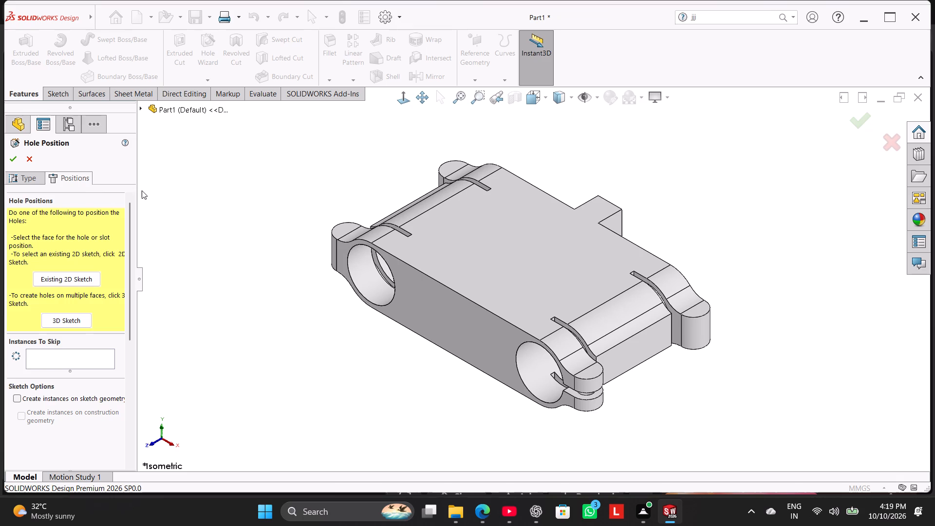
middle_click_drag(608, 406, 594, 245)
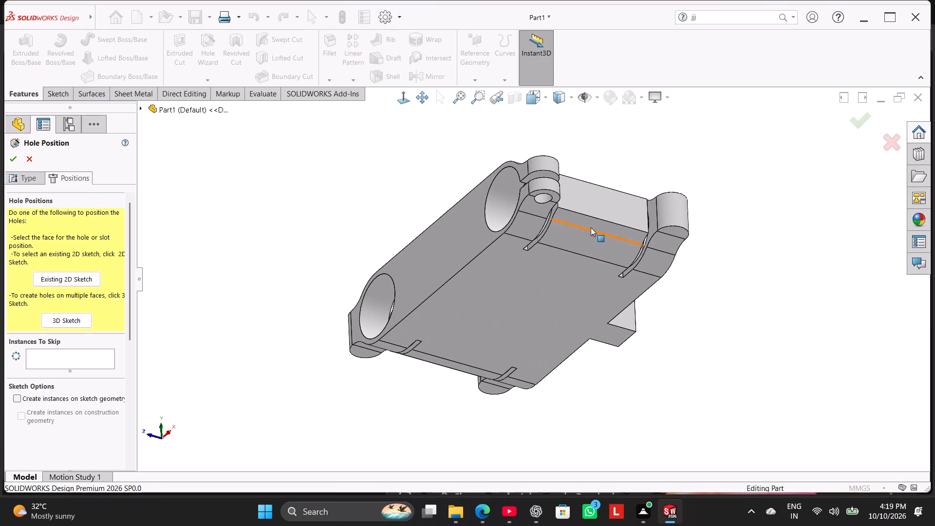
left_click(552, 173)
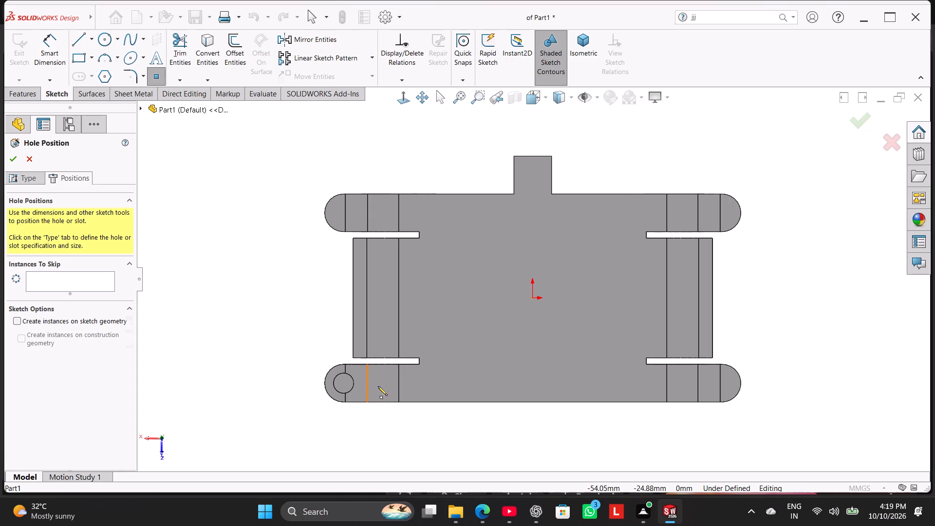
middle_click_drag(383, 423, 392, 244)
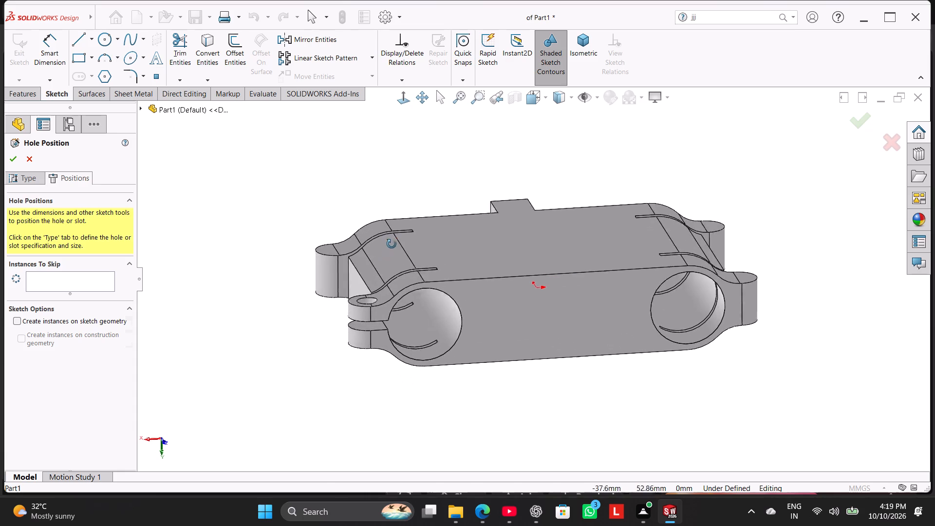
middle_click_drag(392, 244, 393, 238)
scroll(390, 345, "down", 7)
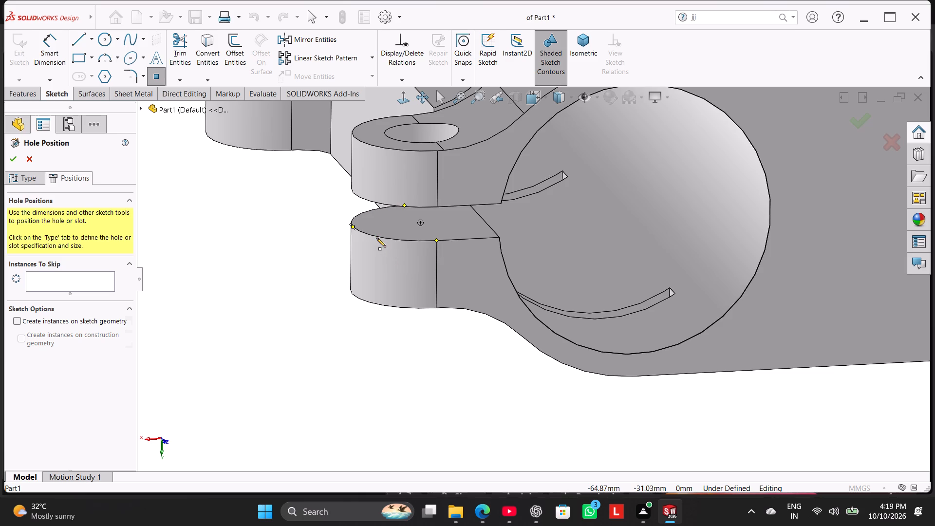
left_click(422, 224)
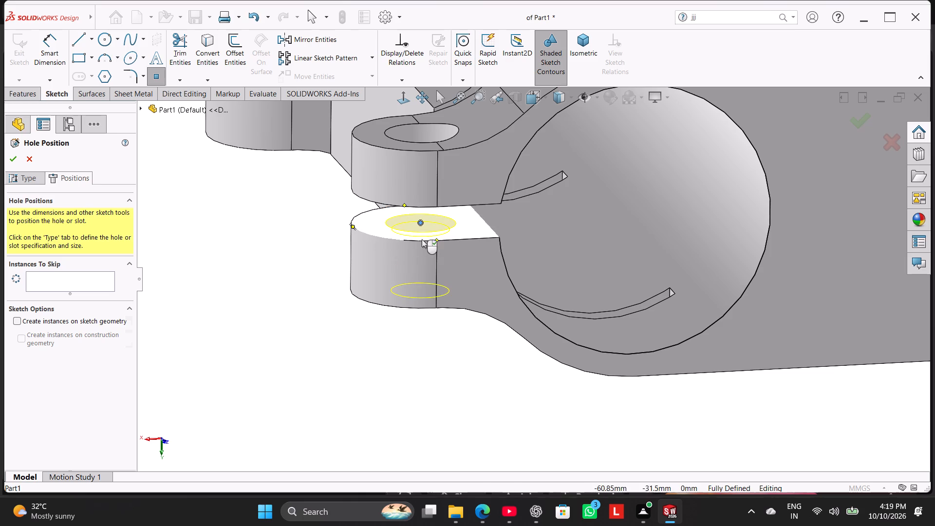
left_click(17, 163)
Examine the tapped hole and the 6.4 mm hole in the slit lug from several sides.
left_click(243, 254)
middle_click_drag(287, 275, 283, 319)
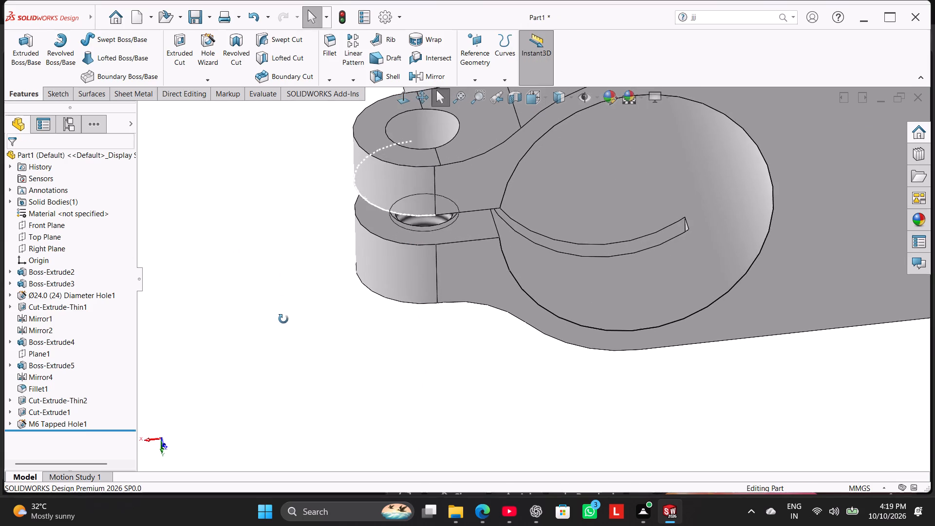
middle_click_drag(283, 319, 328, 221)
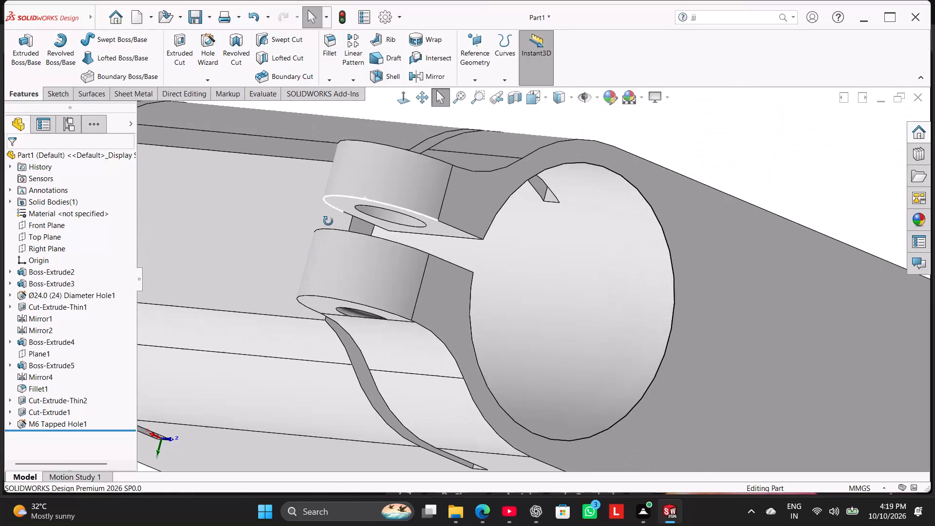
middle_click_drag(328, 221, 344, 202)
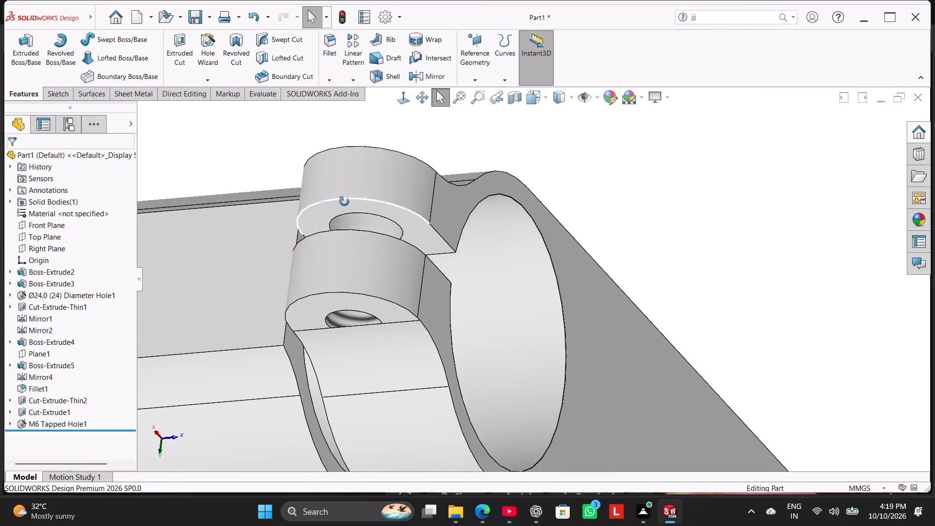
middle_click_drag(344, 202, 286, 310)
scroll(286, 310, "down", 1)
scroll(286, 310, "up", 1)
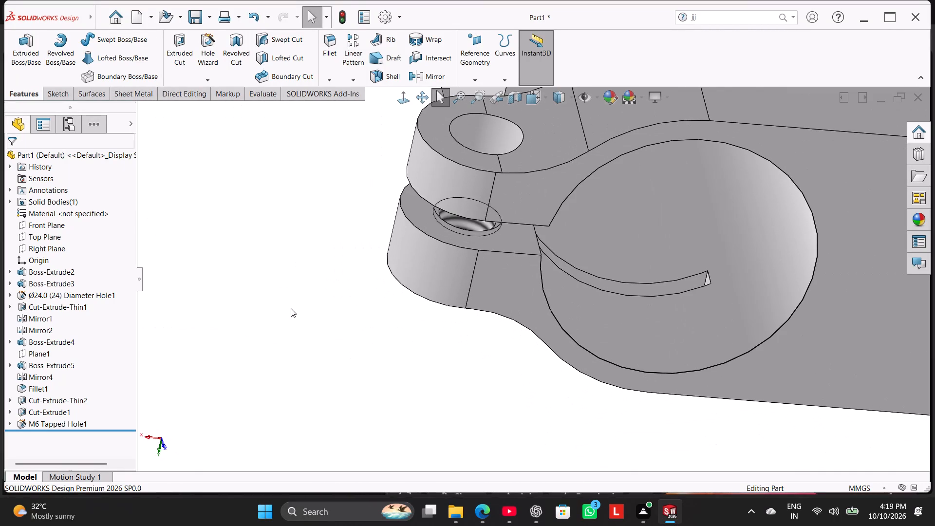
right_click_drag(303, 312, 421, 271)
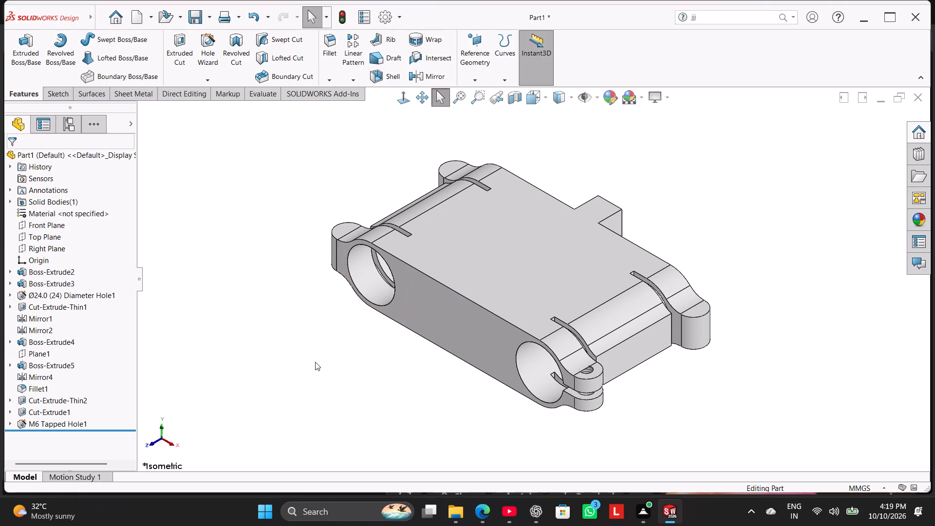
Edit the M6 tapped hole and set its end condition to Through All.
right_click(81, 417)
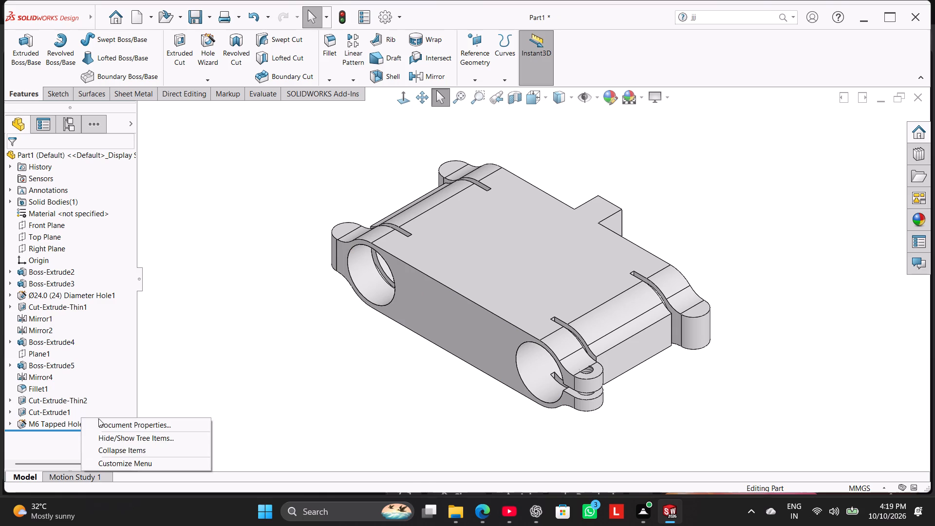
left_click(201, 374)
right_click(80, 424)
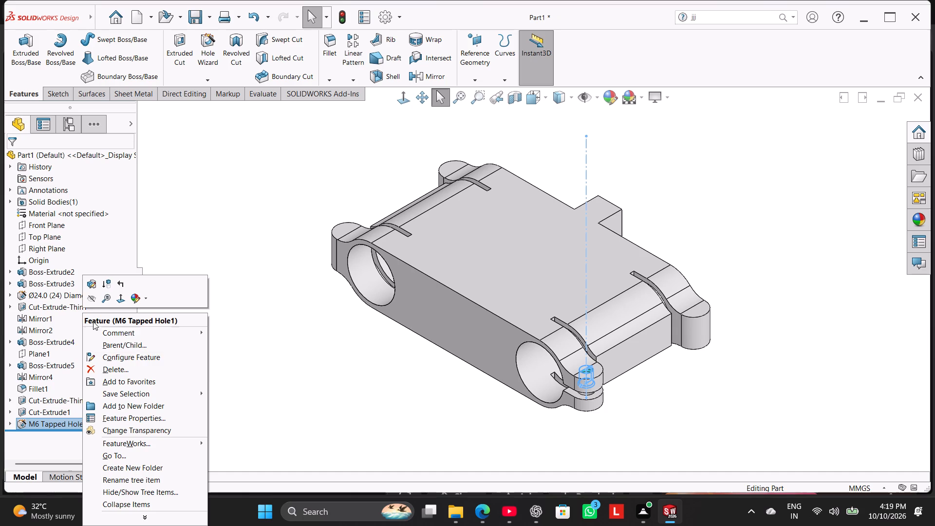
left_click(93, 282)
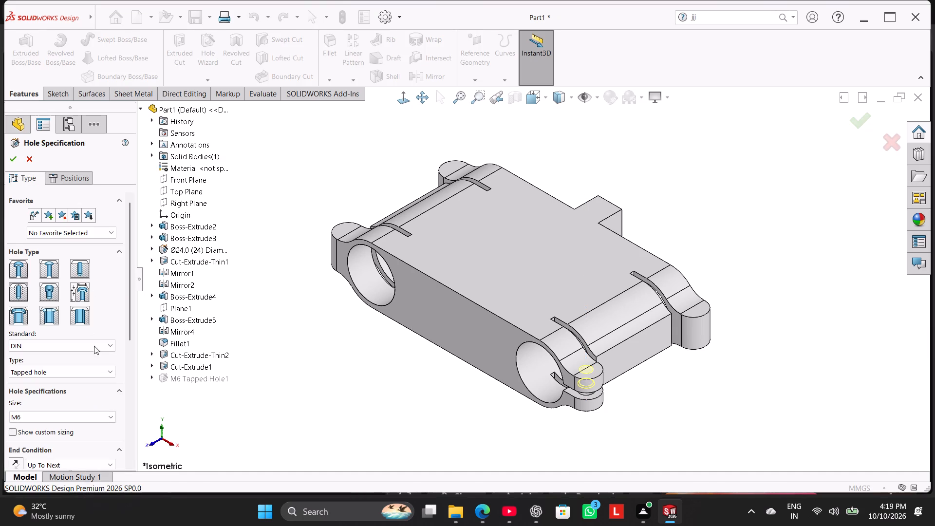
left_click_drag(128, 323, 131, 358)
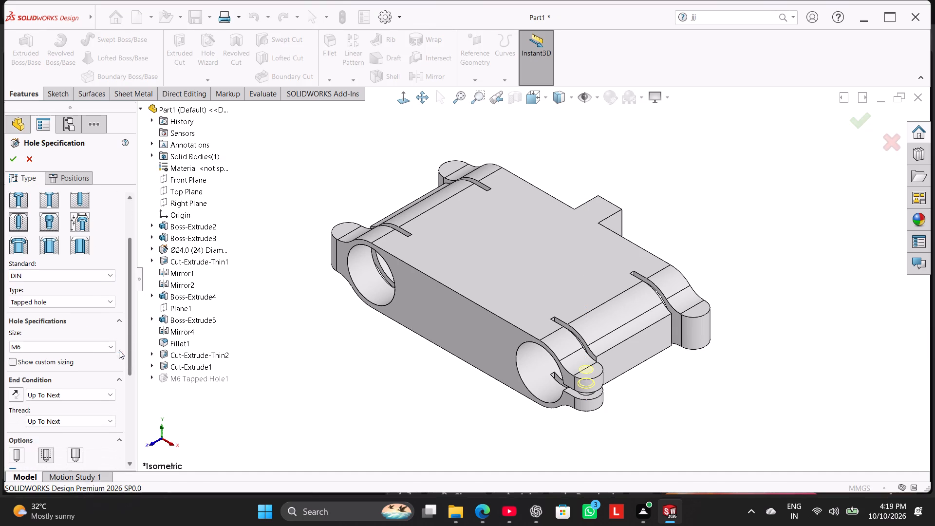
left_click(100, 392)
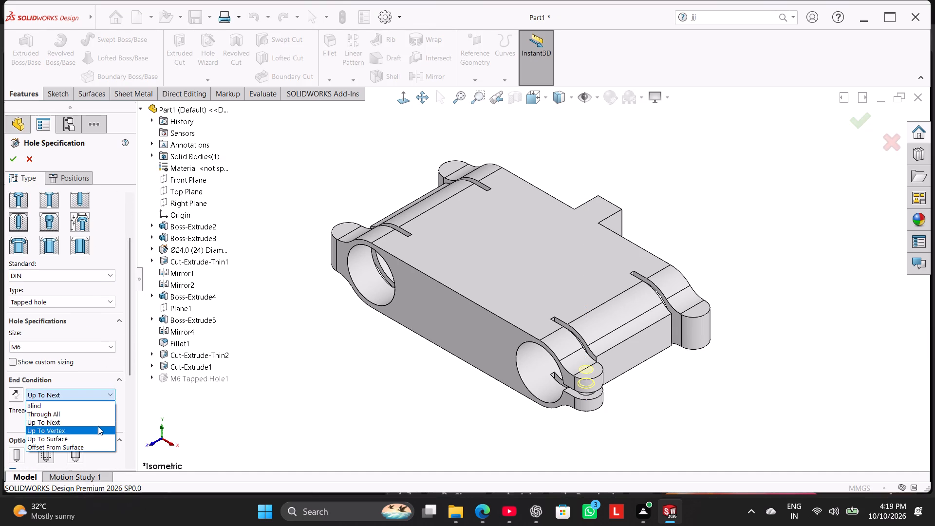
left_click(97, 411)
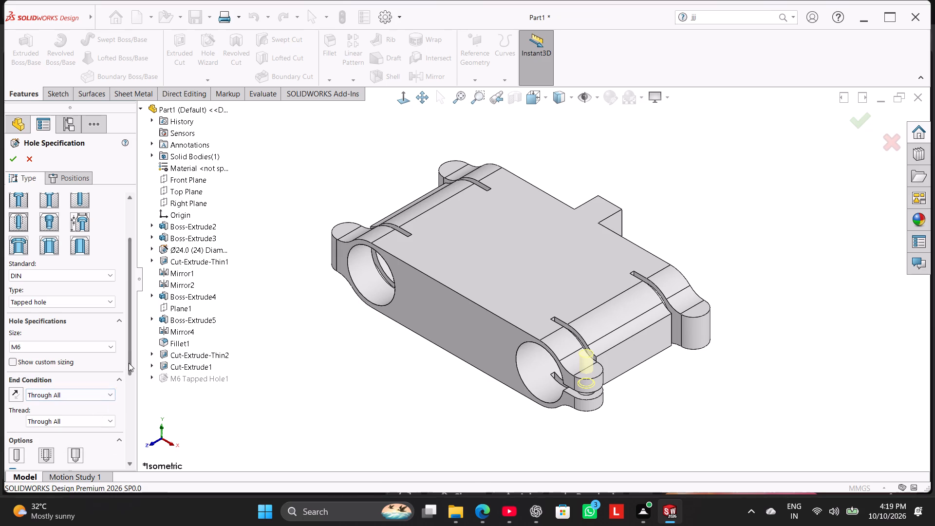
left_click_drag(129, 363, 132, 376)
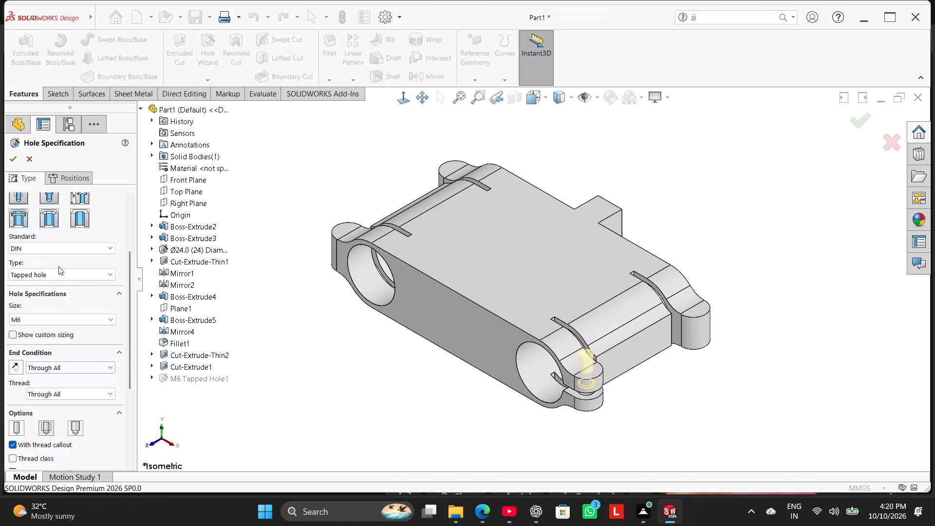
left_click(15, 157)
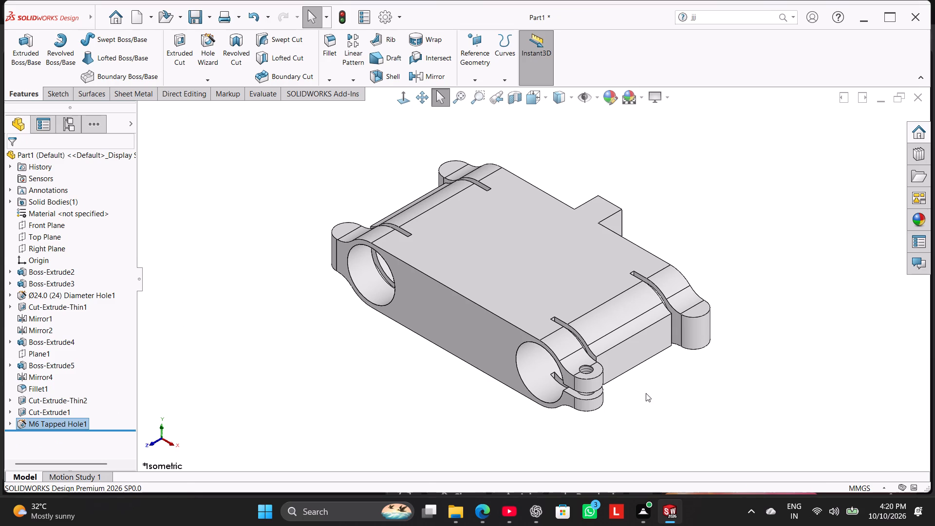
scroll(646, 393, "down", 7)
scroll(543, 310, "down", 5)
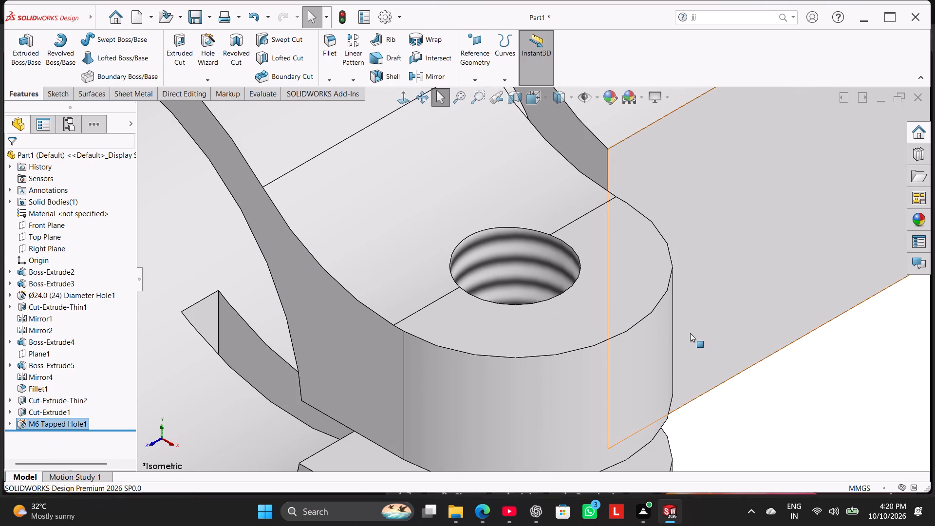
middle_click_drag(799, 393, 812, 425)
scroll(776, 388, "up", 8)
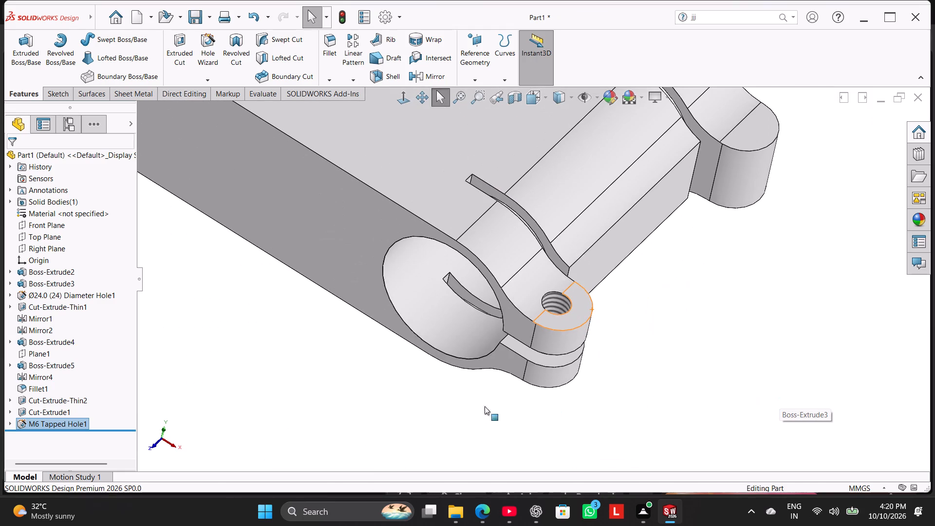
Mirror the M6 tapped hole, the 6.4 mm hole cut and the lug's thin slit cut about the Right Plane.
right_click_drag(449, 406, 639, 317)
right_click_drag(429, 378, 433, 373)
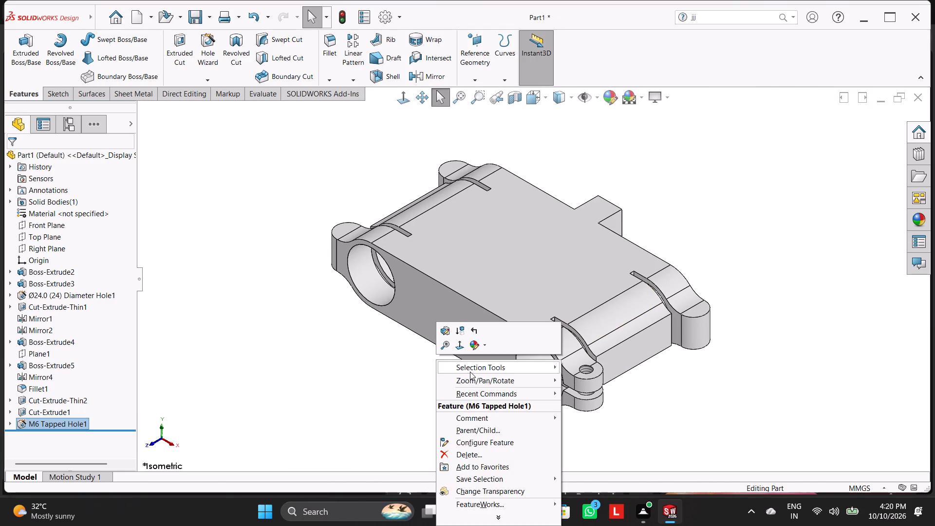
left_click(318, 400)
middle_click_drag(637, 394, 620, 274)
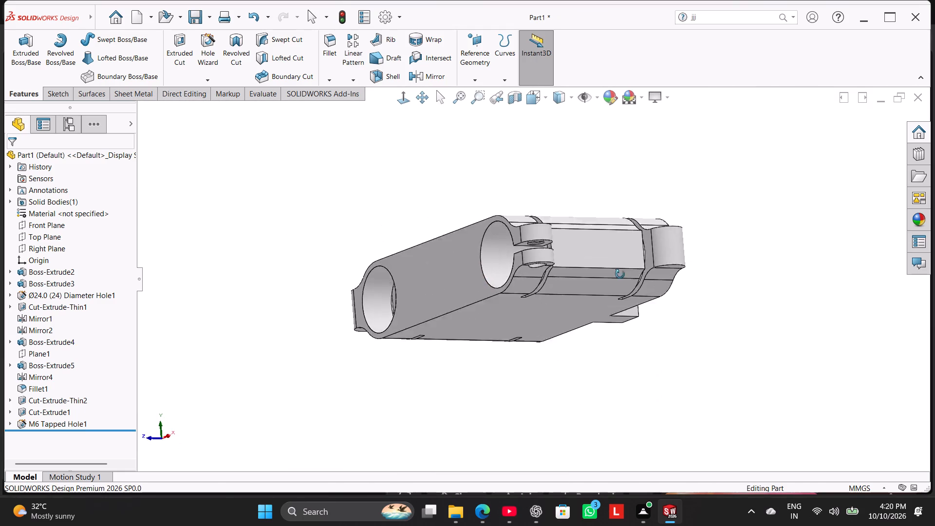
middle_click_drag(620, 274, 612, 362)
right_click_drag(317, 387, 508, 317)
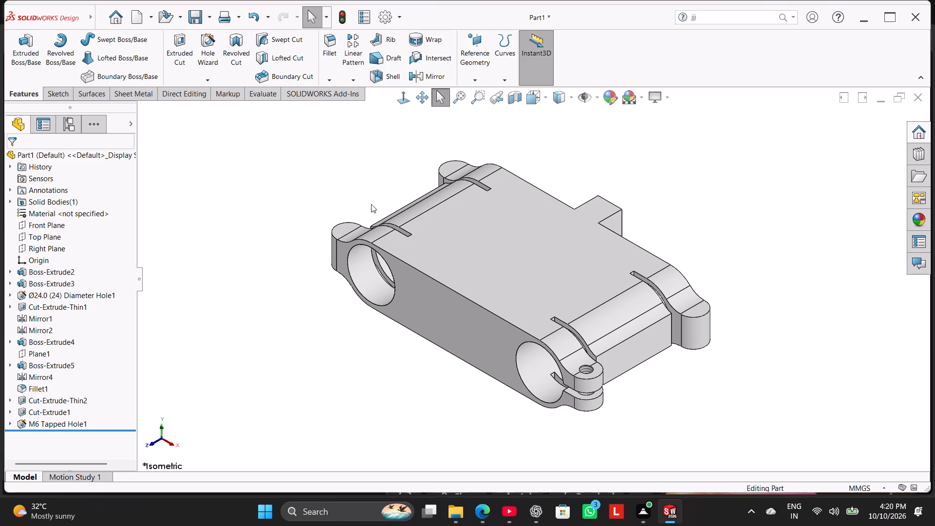
left_click(81, 426, "ctrl")
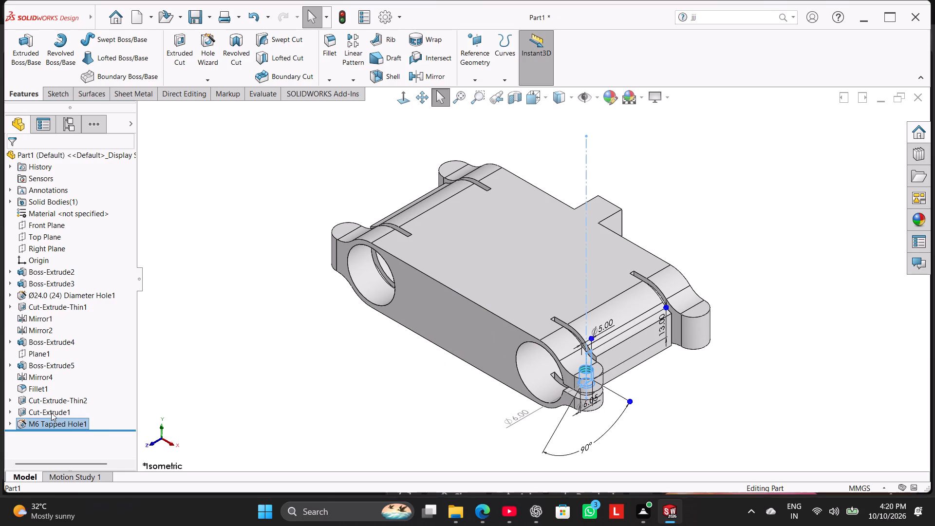
left_click(51, 413, "ctrl")
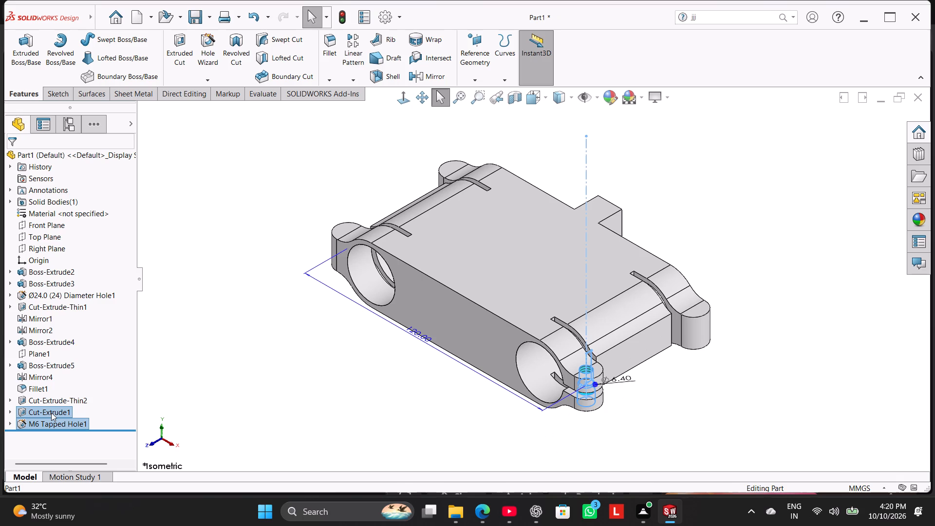
left_click(56, 401, "ctrl")
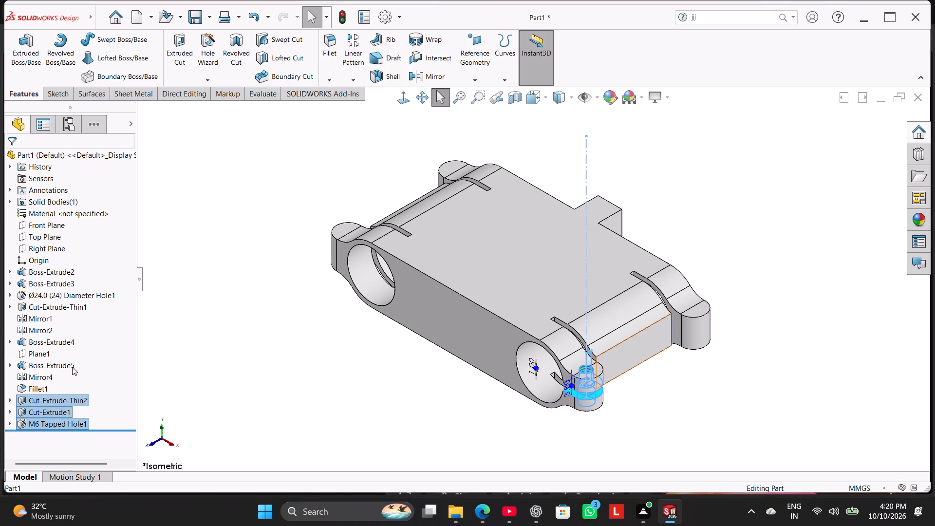
left_click(427, 71)
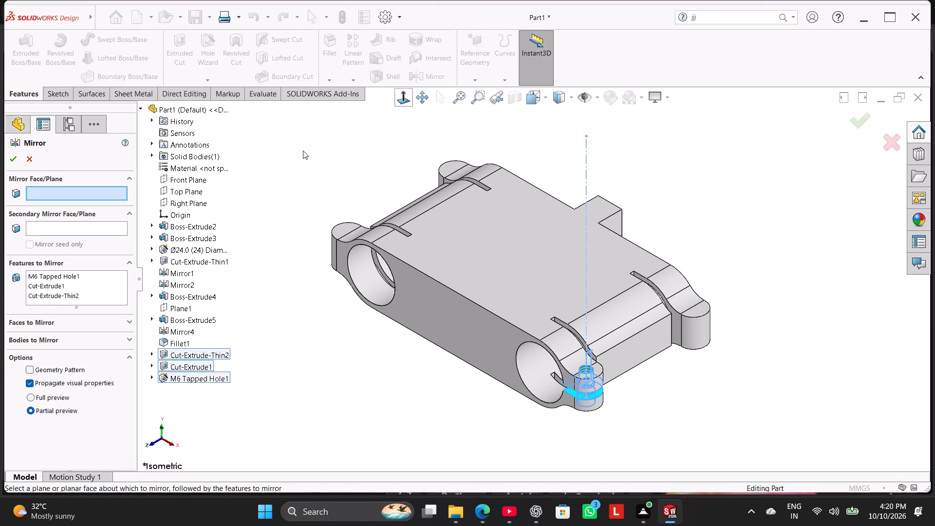
left_click(188, 207)
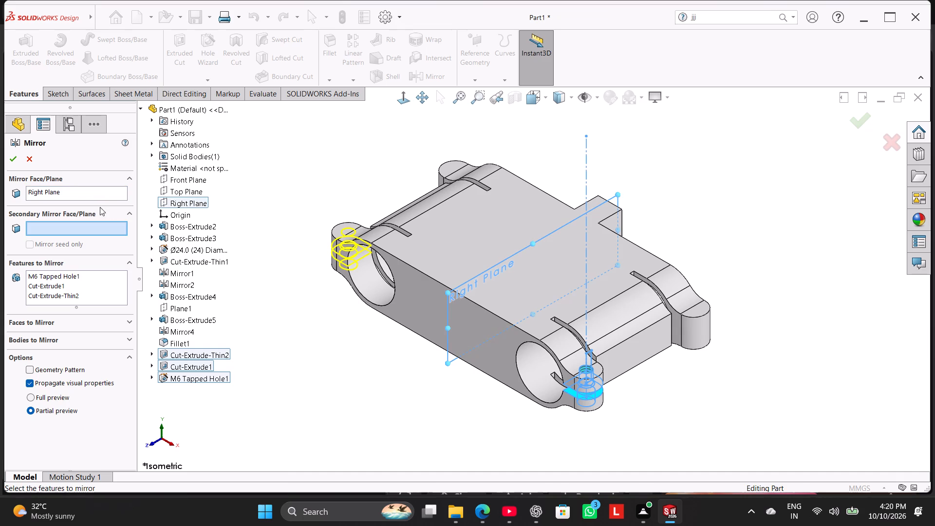
left_click(15, 158)
left_click(223, 223)
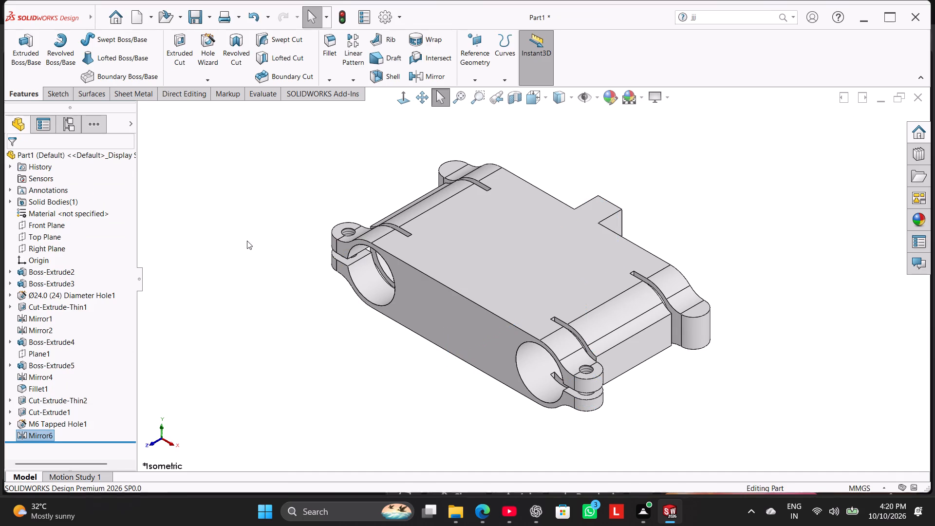
Mirror the M6 tapped hole, 6.4 mm hole cut, thin slit cut and their existing mirror feature about the Front Plane.
middle_click_drag(249, 242, 316, 140)
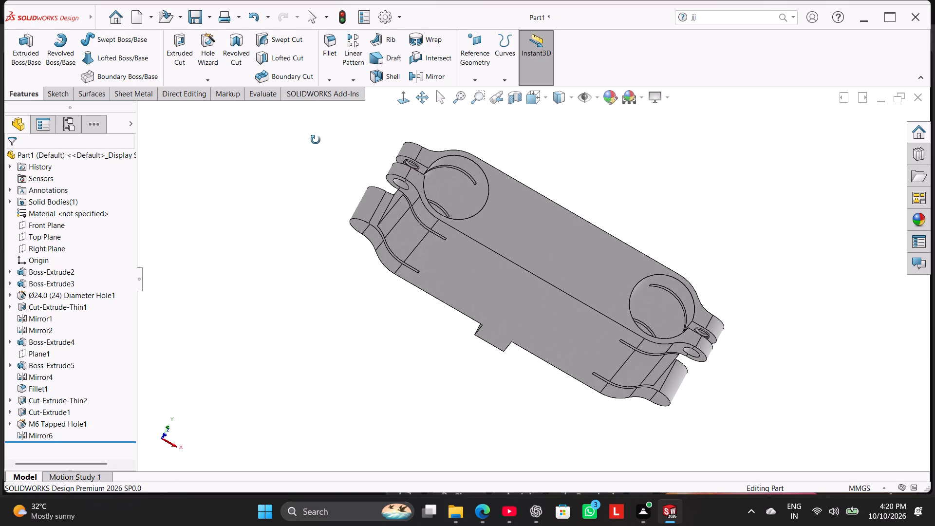
middle_click_drag(316, 140, 323, 148)
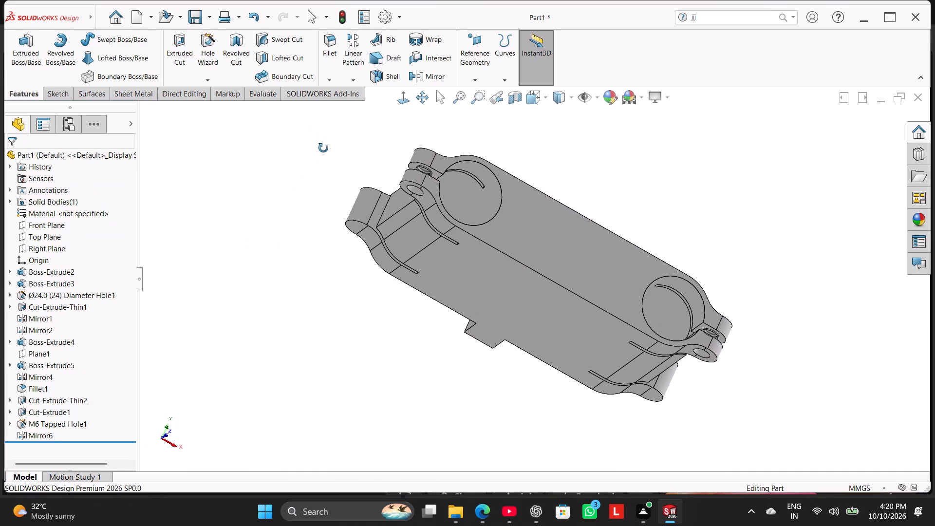
middle_click_drag(323, 148, 322, 156)
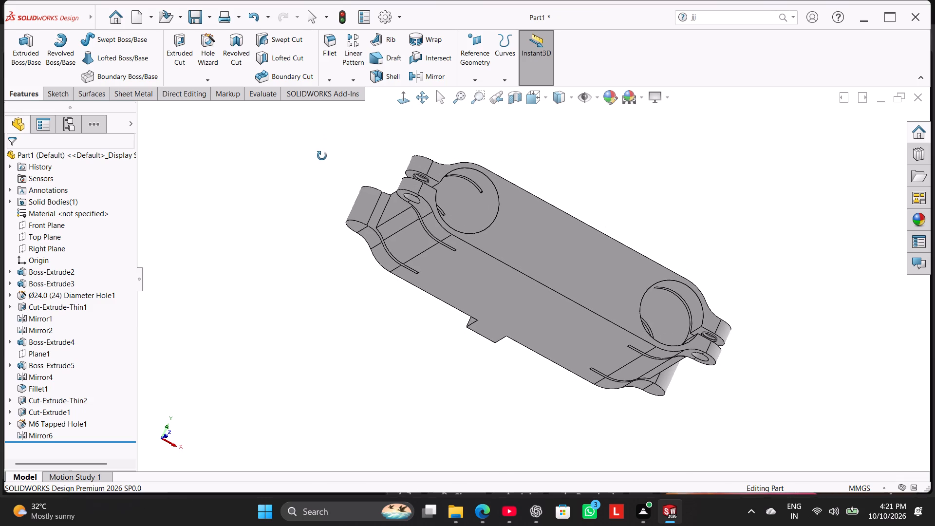
middle_click_drag(322, 156, 322, 160)
middle_click_drag(322, 166, 270, 316)
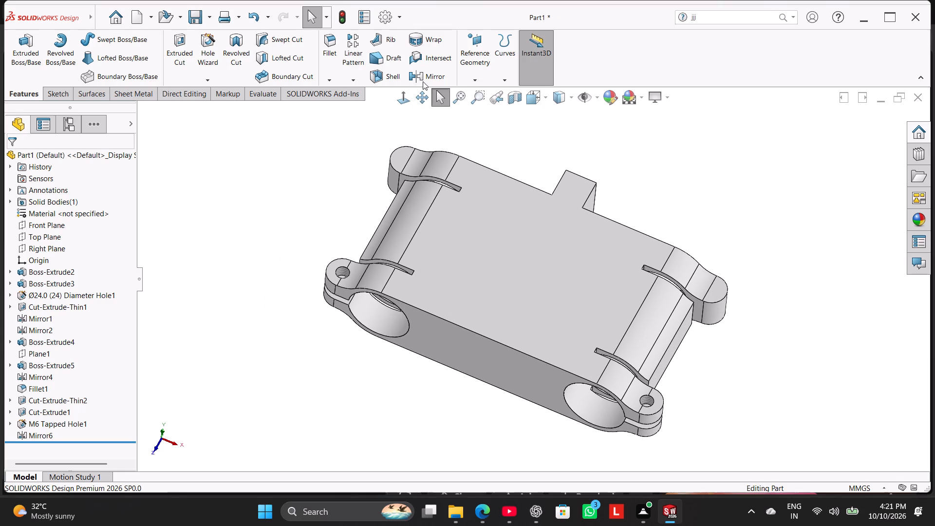
left_click(47, 433, "ctrl")
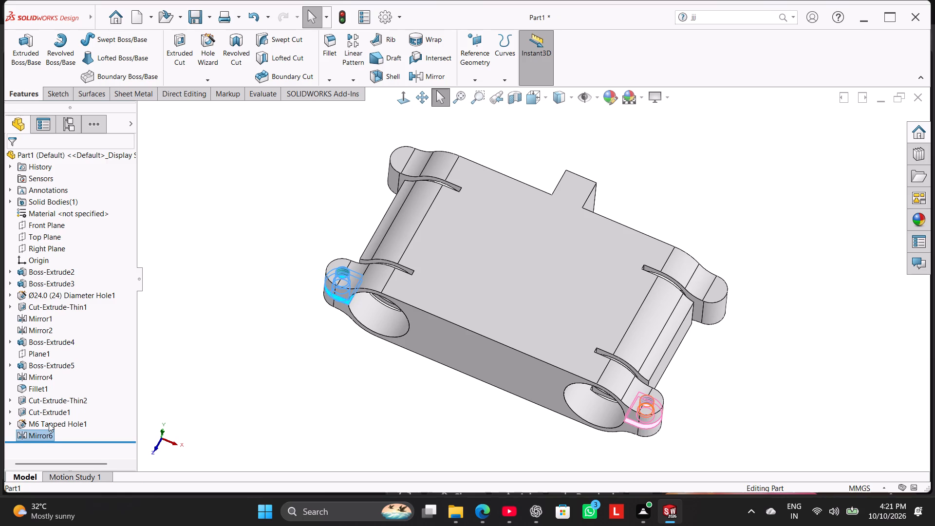
left_click(49, 423, "ctrl")
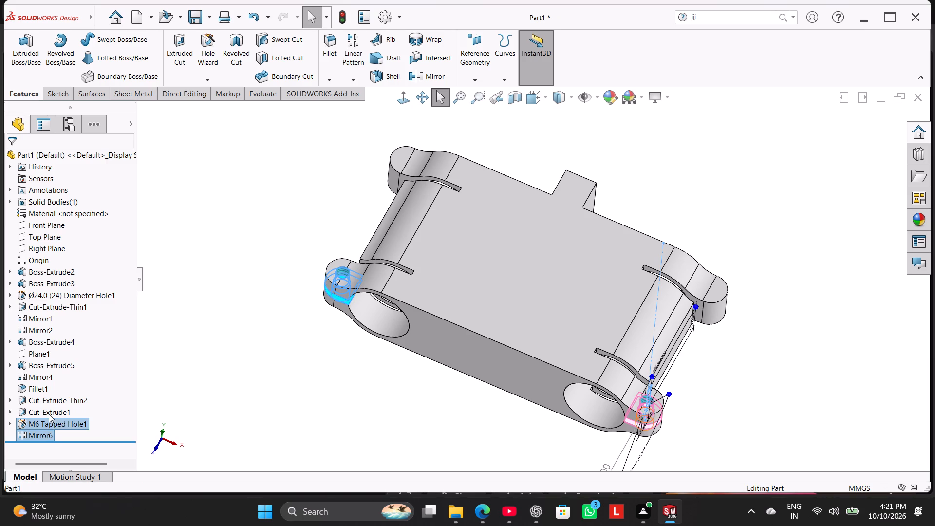
left_click(49, 414, "ctrl")
left_click(56, 399, "ctrl")
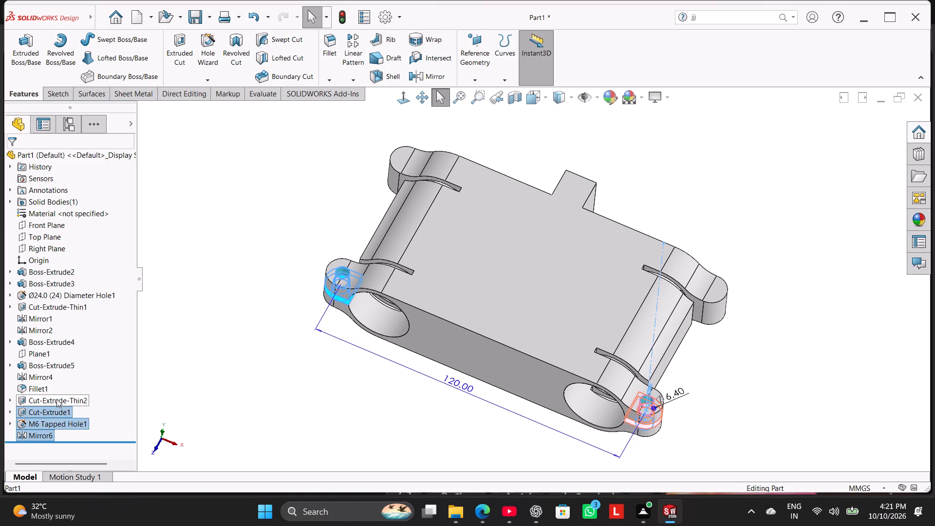
left_click(413, 77)
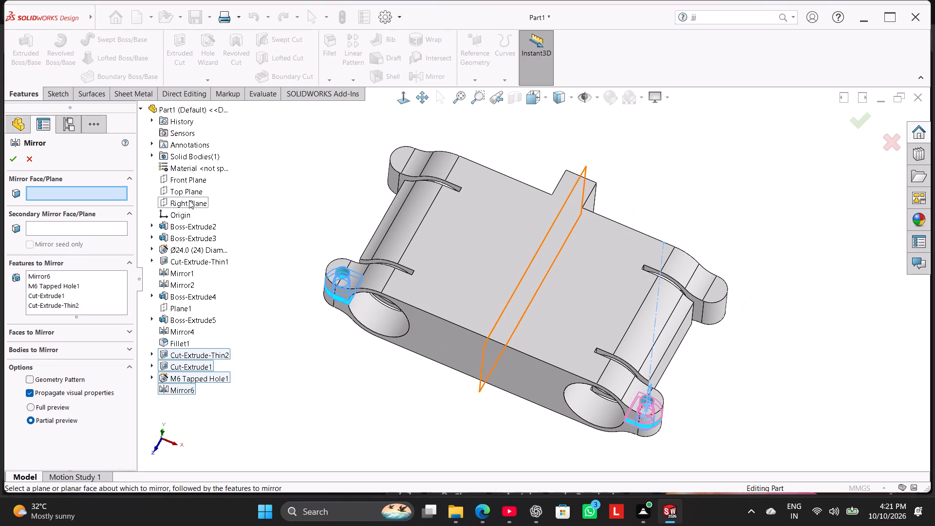
left_click(188, 183)
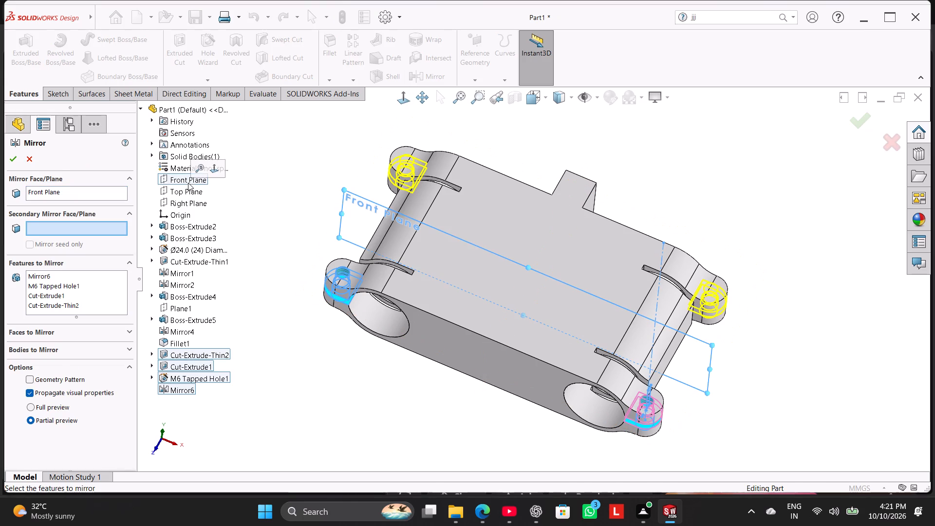
left_click(16, 158)
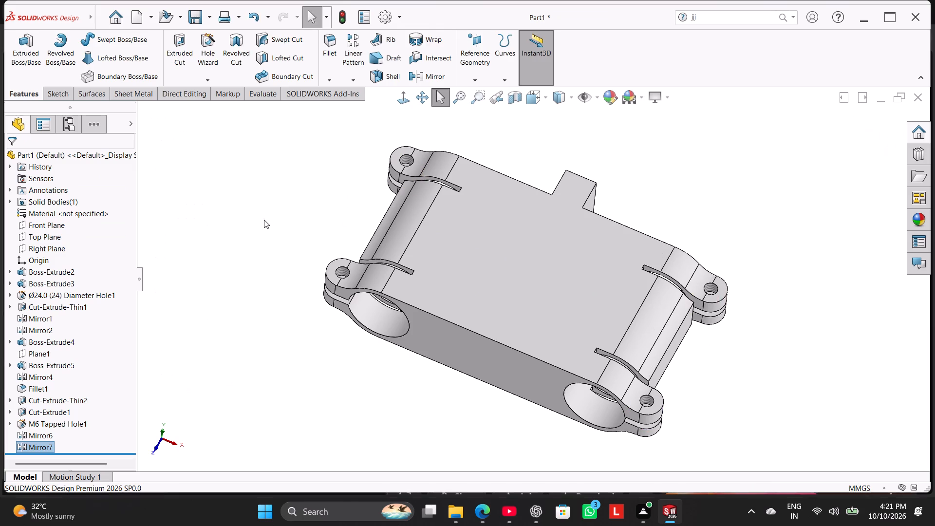
left_click(264, 220)
Examine the slits and holes in all four lugs from several sides and in isometric view.
right_click_drag(255, 311, 485, 217)
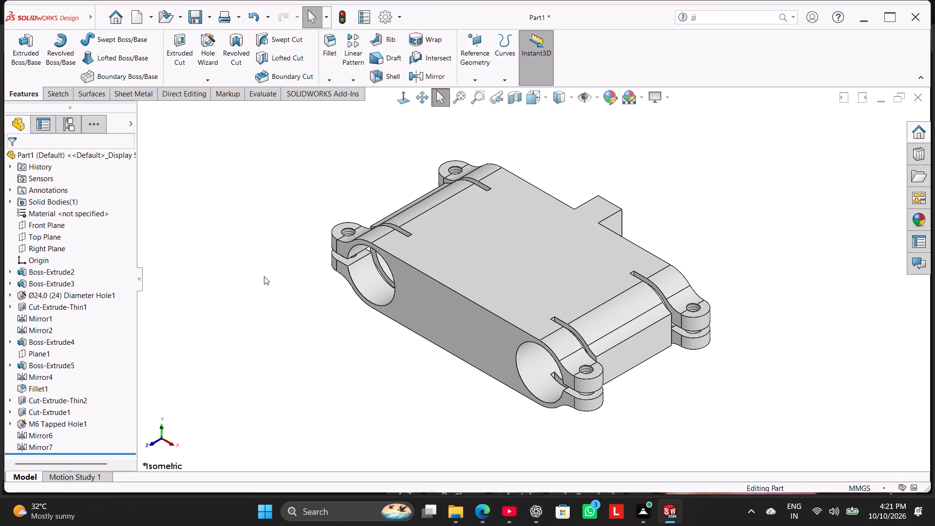
middle_click_drag(220, 338, 237, 311)
right_click_drag(251, 308, 294, 287)
middle_click_drag(289, 288, 322, 336)
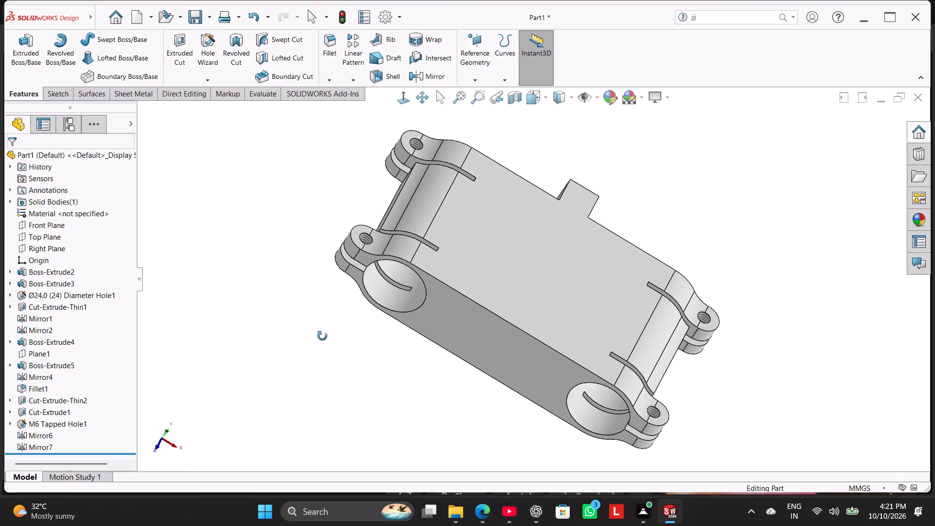
middle_click_drag(322, 336, 439, 263)
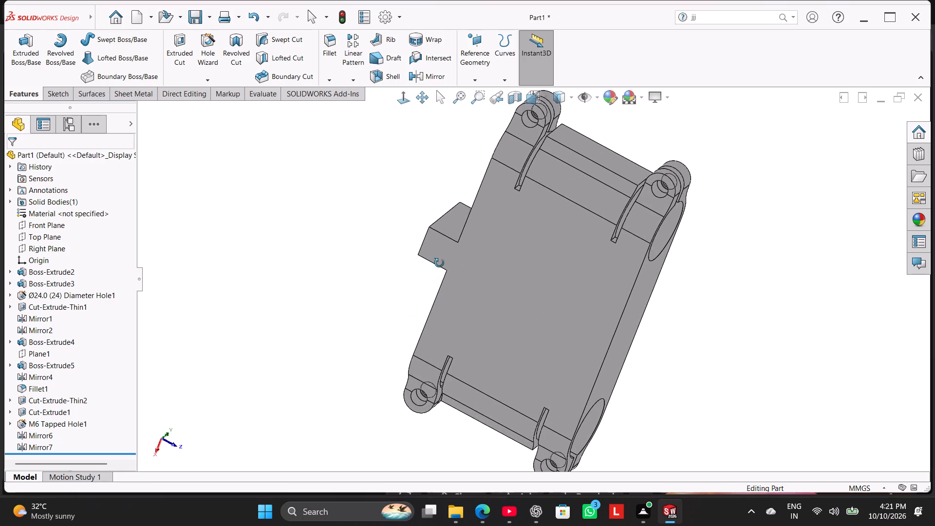
middle_click_drag(439, 263, 338, 280)
right_click_drag(280, 286, 435, 212)
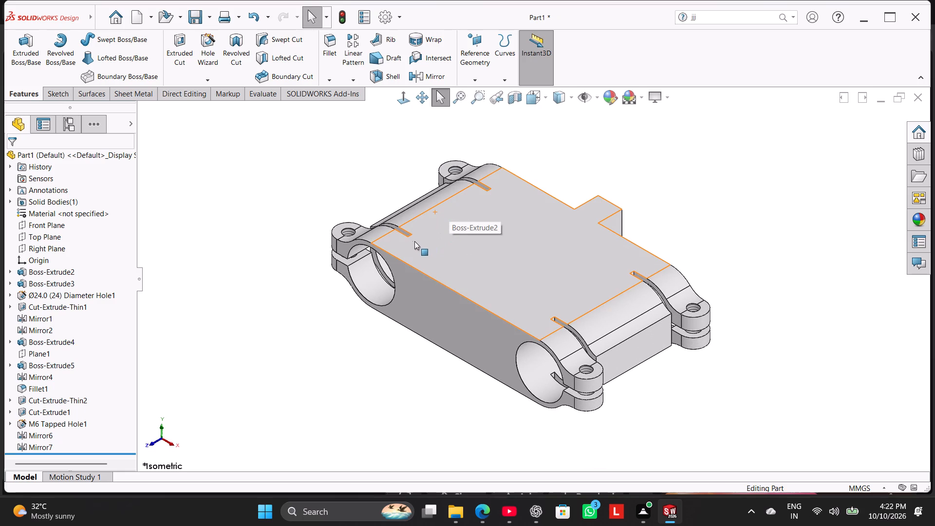
middle_click_drag(389, 275, 326, 324)
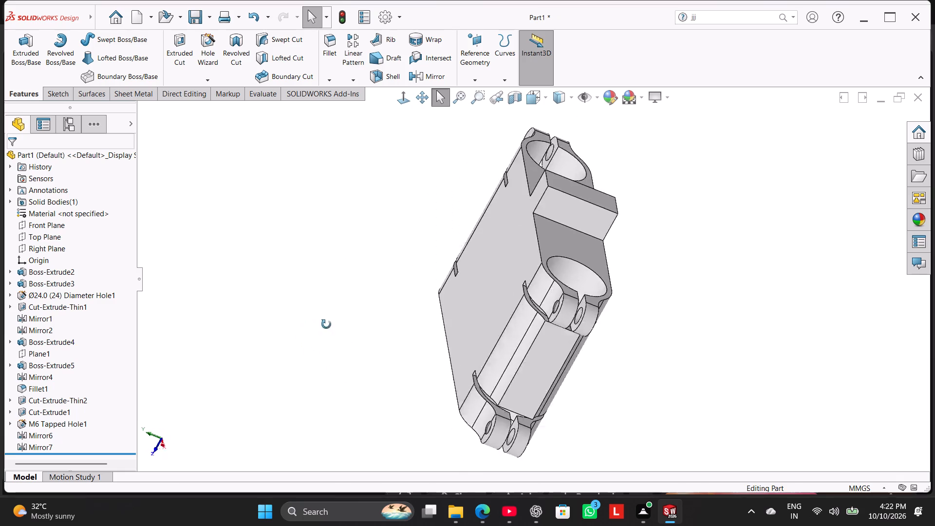
middle_click_drag(326, 324, 367, 345)
right_click_drag(342, 353, 484, 275)
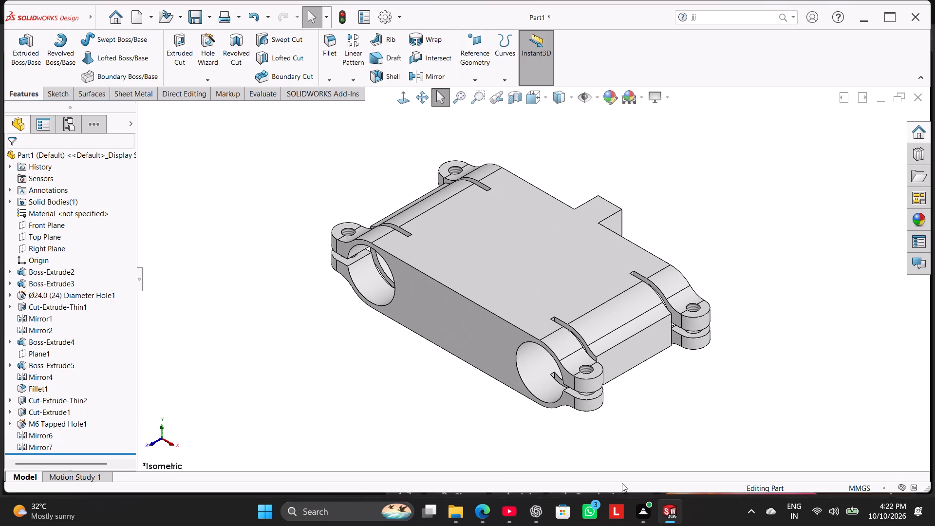
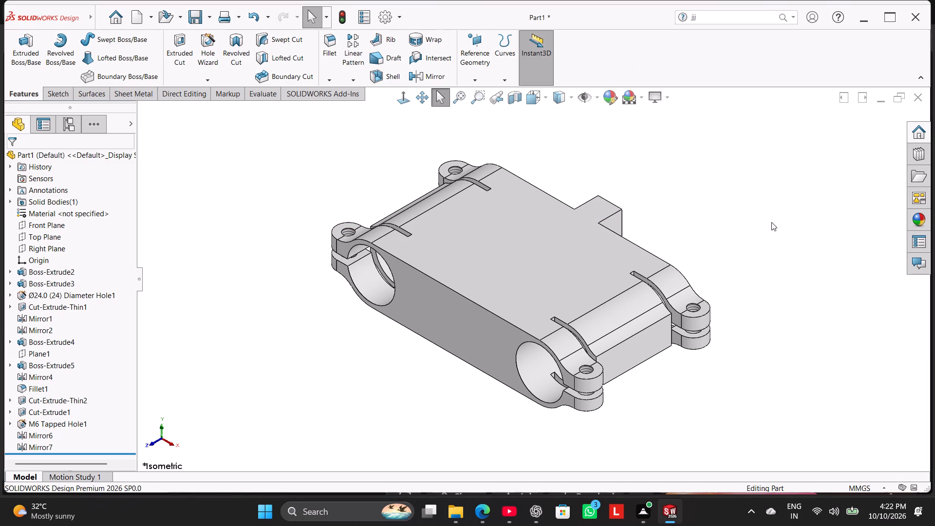
Start a new sketch on the base's flat front face, the one with the two large bores.
right_click(443, 304)
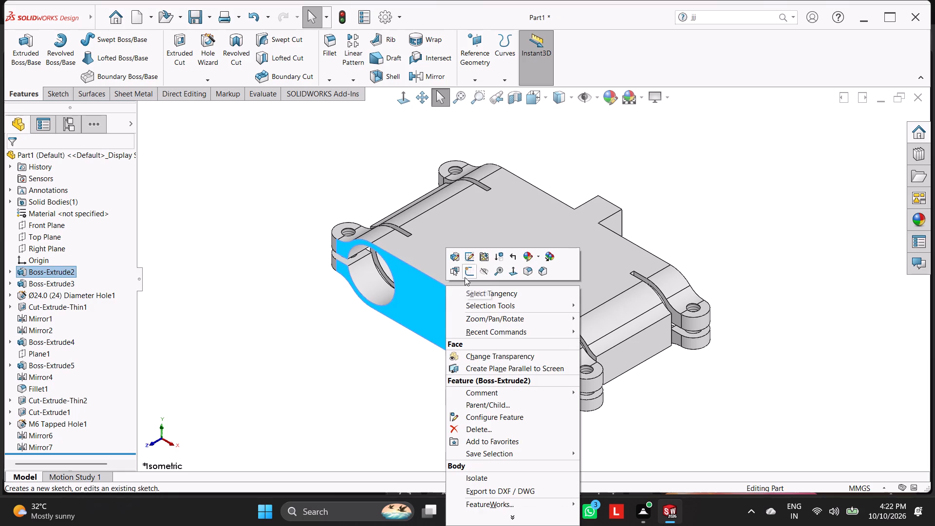
left_click(468, 273)
left_click(299, 223)
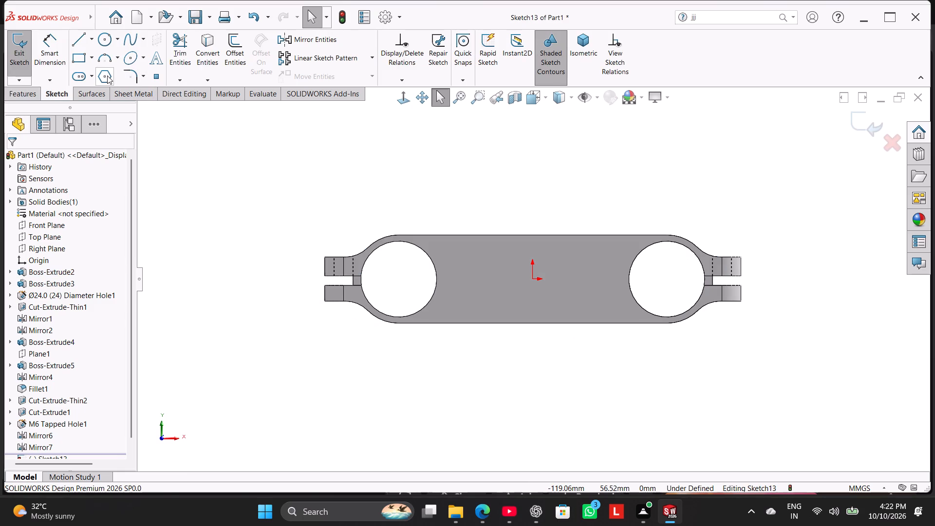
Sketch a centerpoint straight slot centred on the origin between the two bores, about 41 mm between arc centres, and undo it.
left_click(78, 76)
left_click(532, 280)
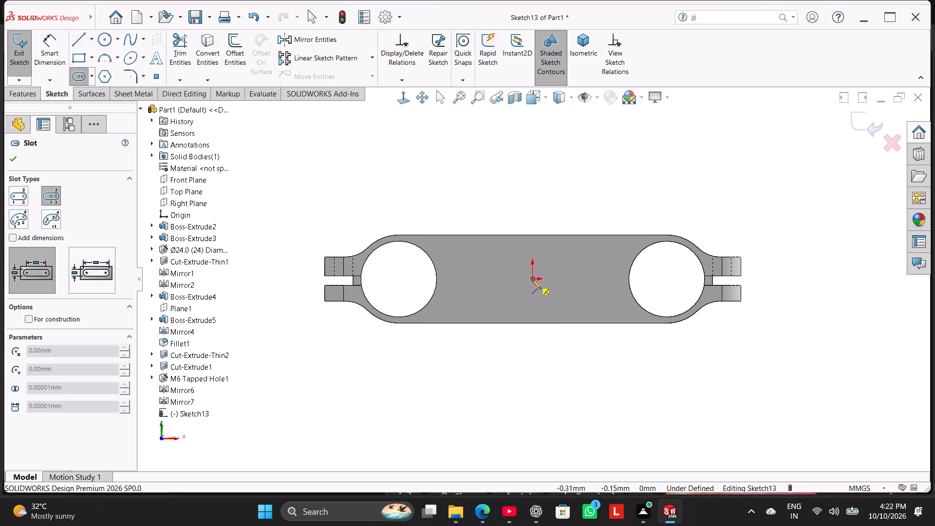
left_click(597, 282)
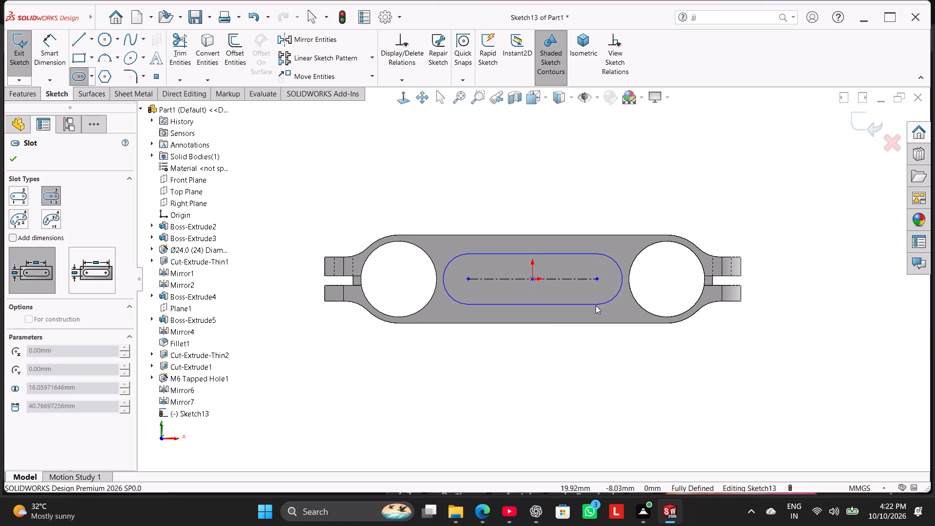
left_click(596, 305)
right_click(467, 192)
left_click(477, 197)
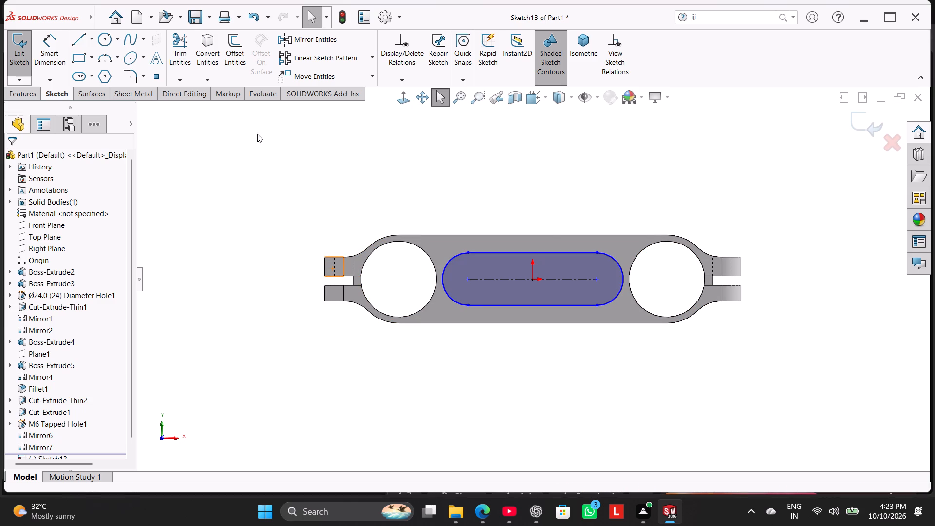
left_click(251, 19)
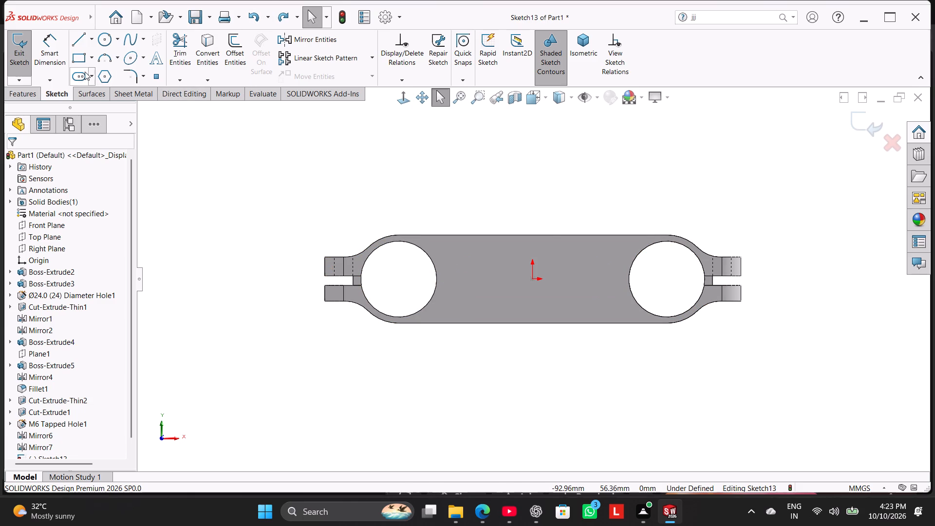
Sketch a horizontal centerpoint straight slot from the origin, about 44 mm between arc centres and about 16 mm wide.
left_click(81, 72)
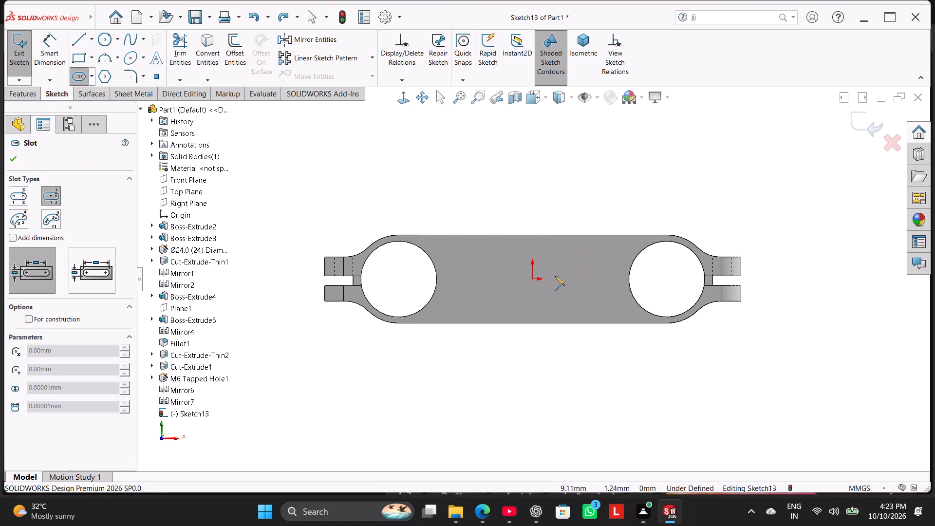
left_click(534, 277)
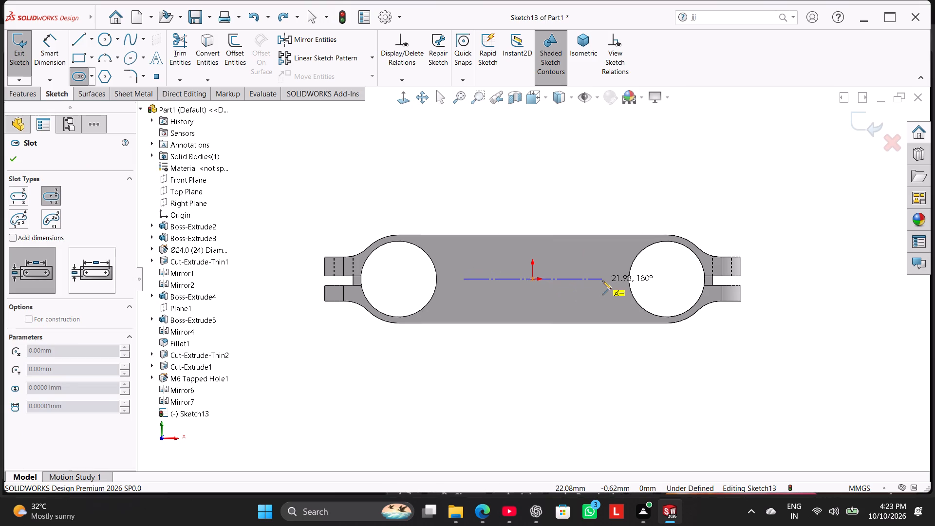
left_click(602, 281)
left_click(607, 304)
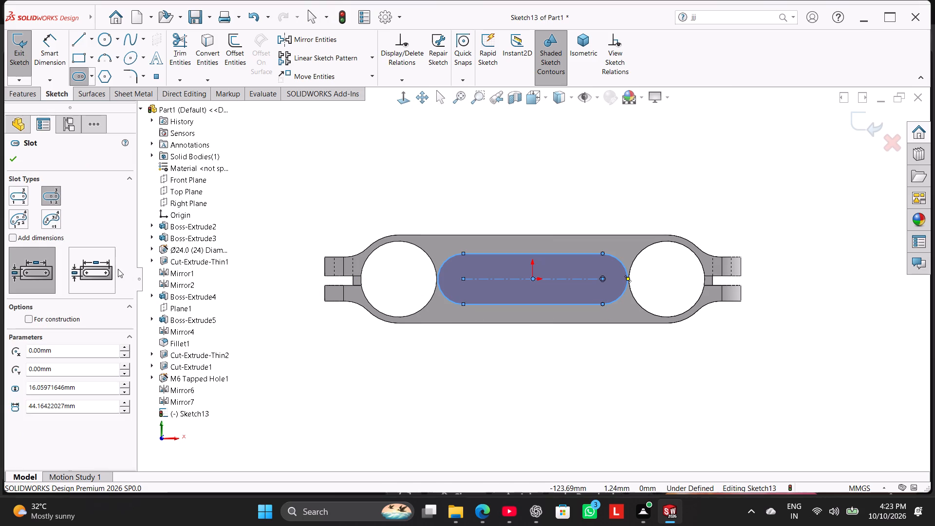
Turn on Add dimensions for slots and choose Overall Length as the slot length type.
left_click(109, 267)
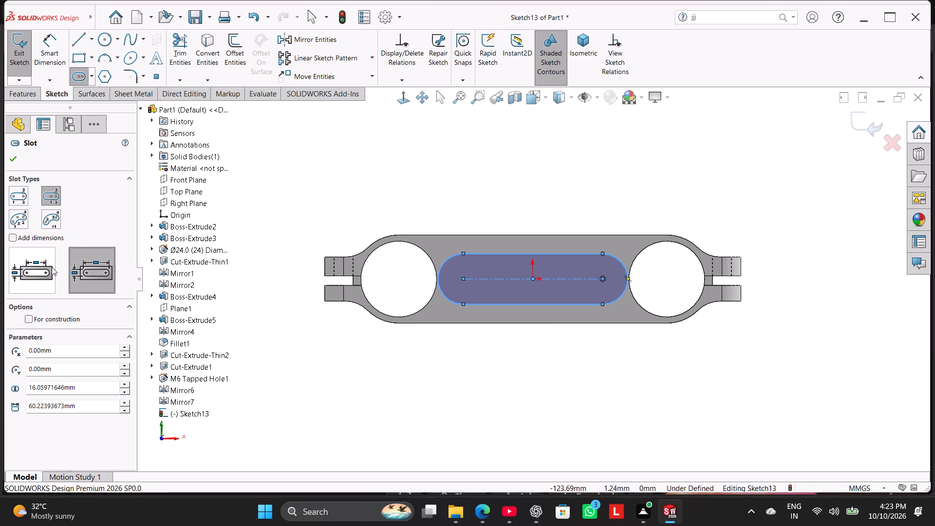
left_click(42, 266)
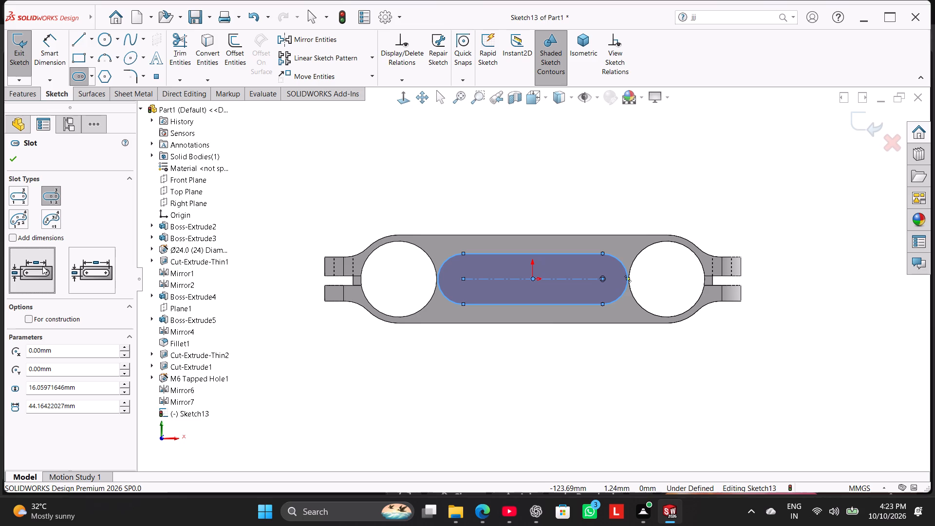
left_click(10, 234)
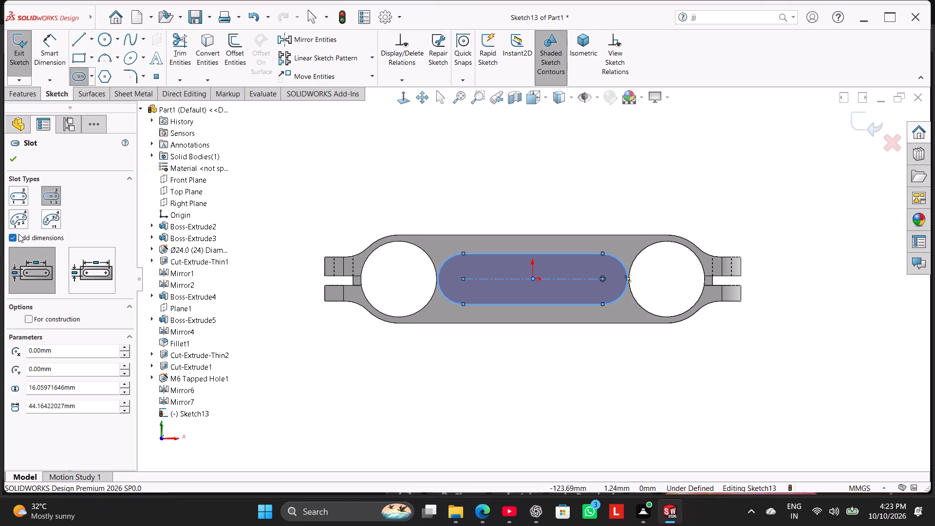
left_click(98, 272)
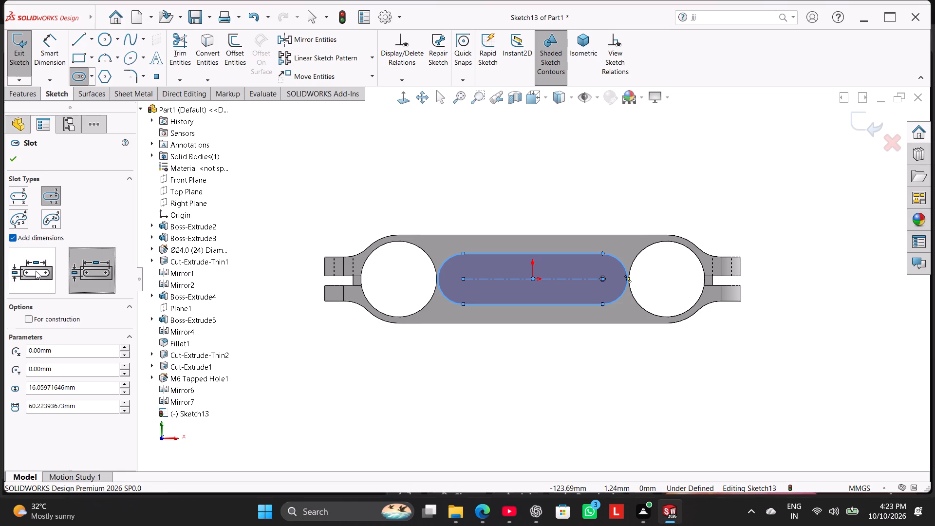
left_click(34, 270)
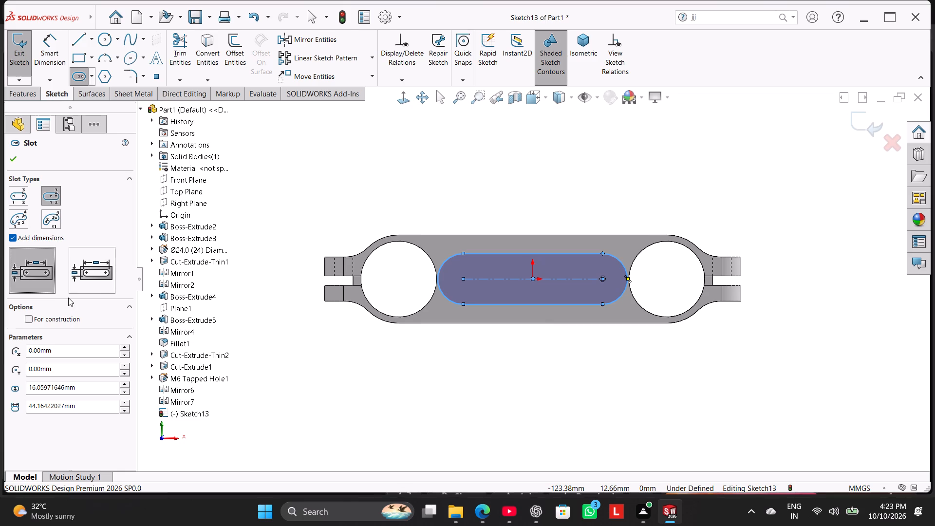
left_click(91, 273)
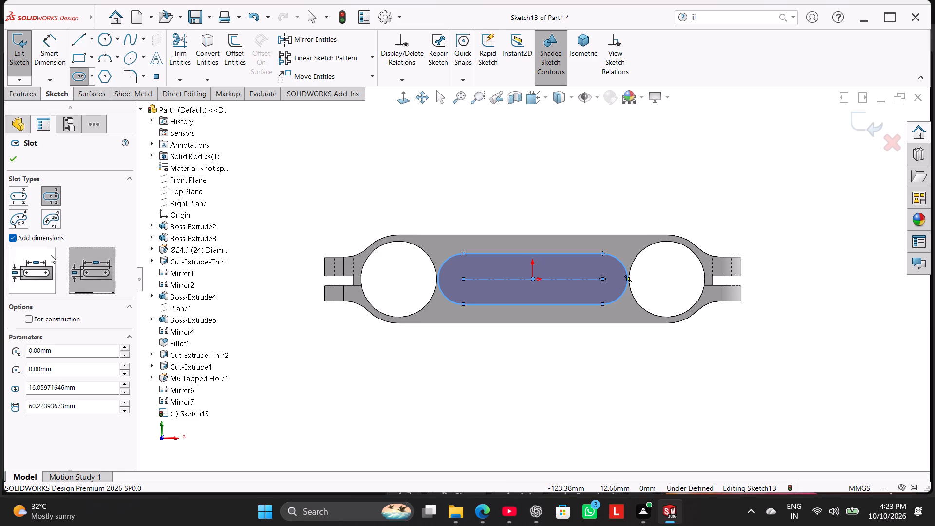
left_click(16, 153)
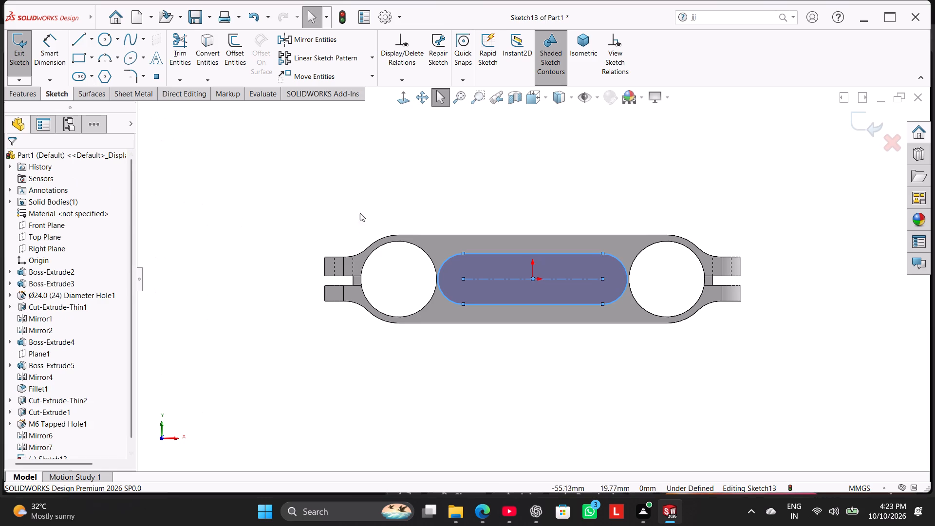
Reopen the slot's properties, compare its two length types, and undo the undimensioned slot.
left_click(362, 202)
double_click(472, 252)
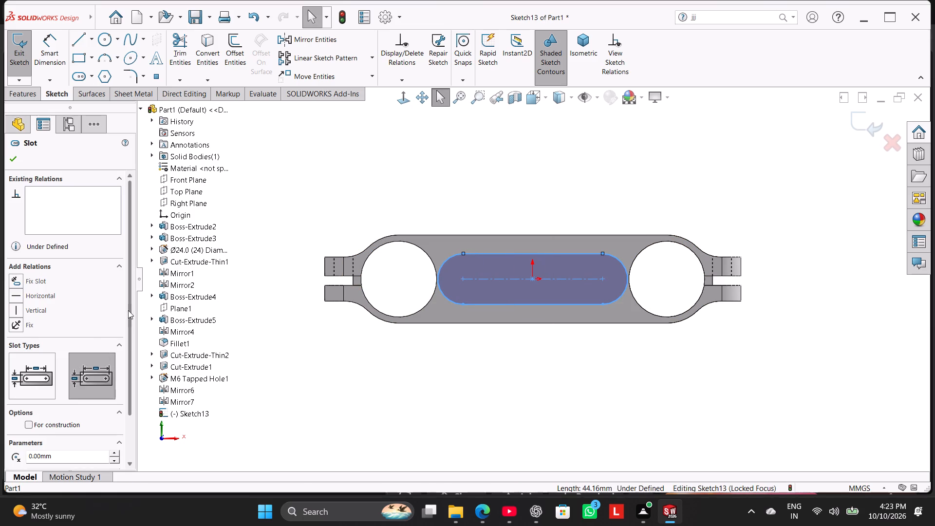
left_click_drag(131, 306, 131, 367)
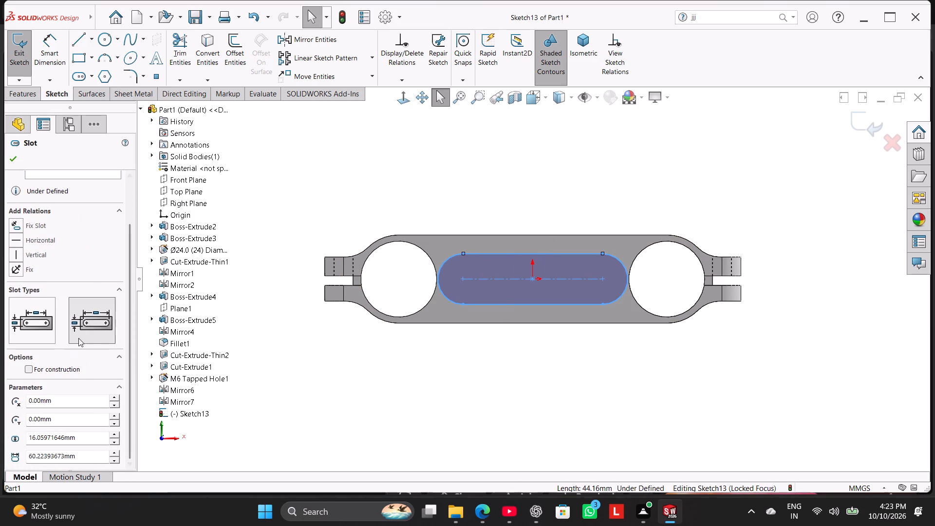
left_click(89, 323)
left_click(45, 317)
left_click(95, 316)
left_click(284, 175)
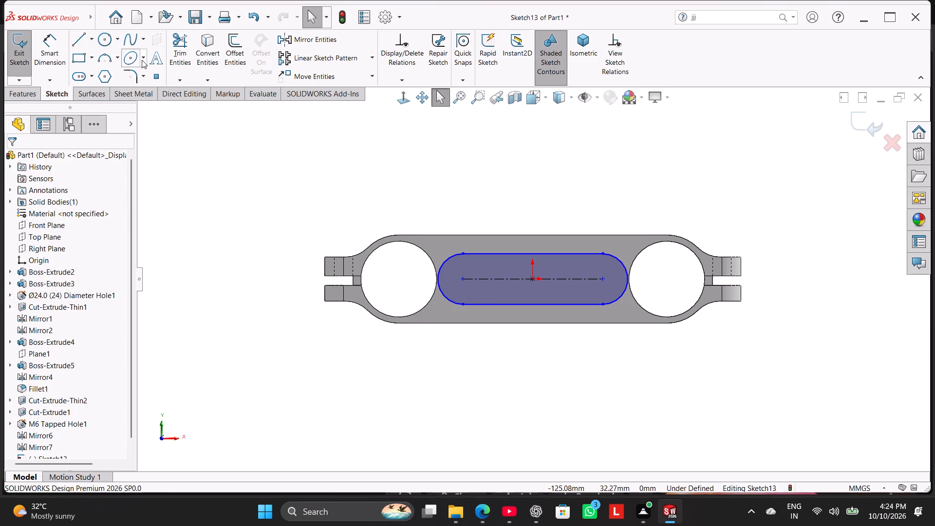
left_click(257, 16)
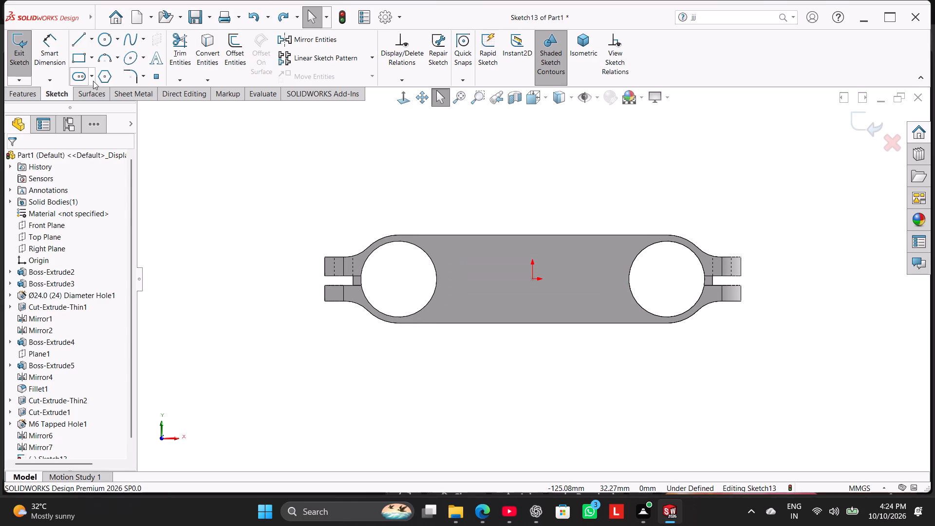
Sketch a dimensioned centerpoint straight slot centred on the origin, about 58.1 mm in overall length and about 19.5 mm wide.
left_click(79, 75)
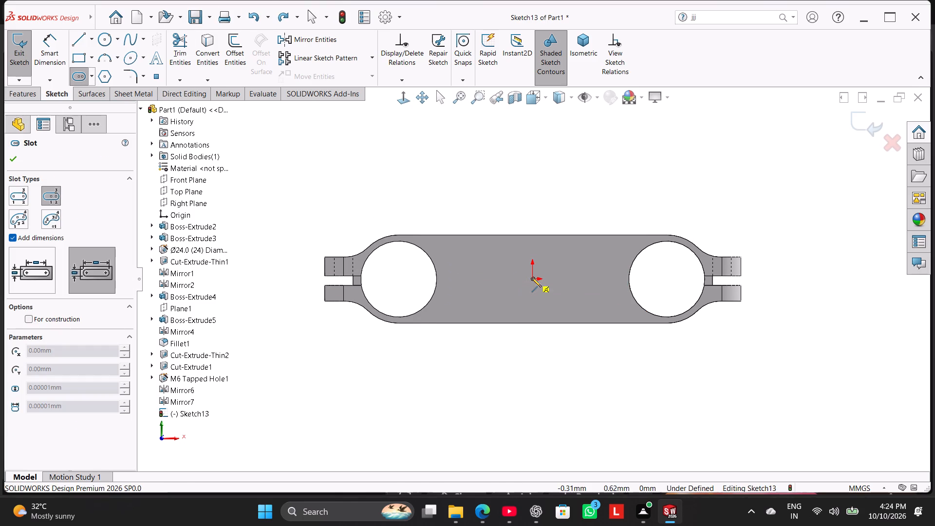
left_click(532, 279)
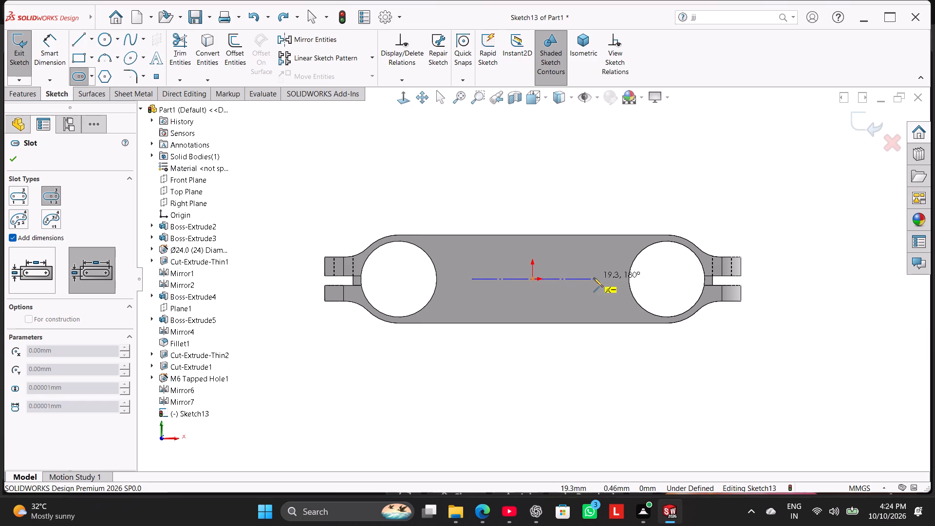
left_click(594, 278)
left_click(575, 310)
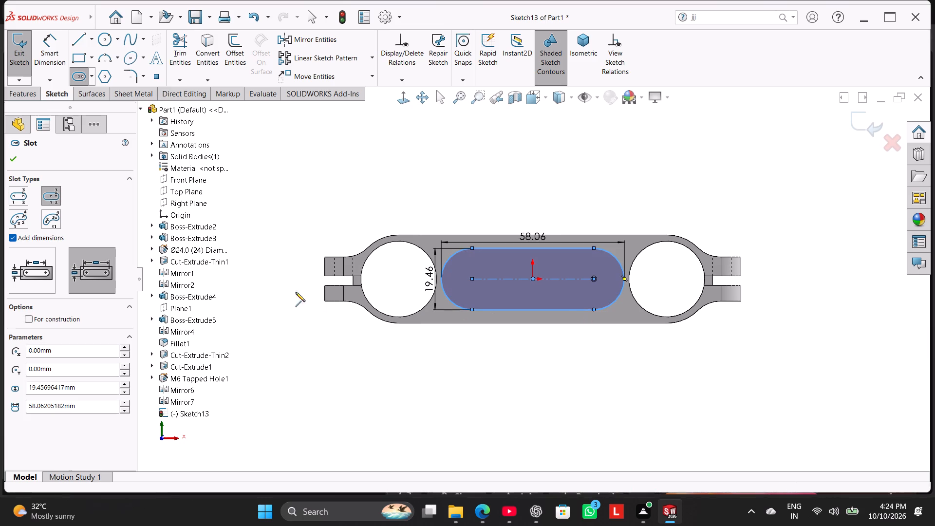
left_click(15, 158)
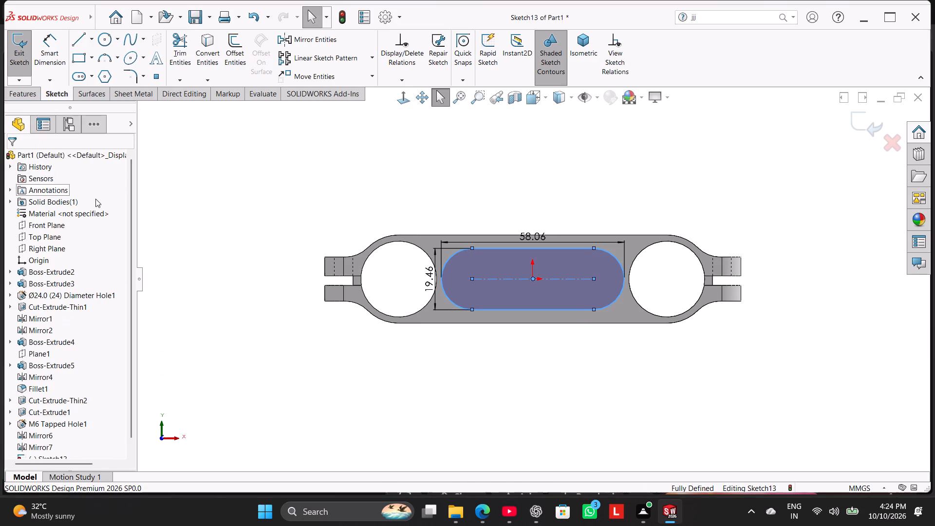
Set the slot's overall length to 58 mm and its width to 20 mm.
scroll(544, 239, "down", 3)
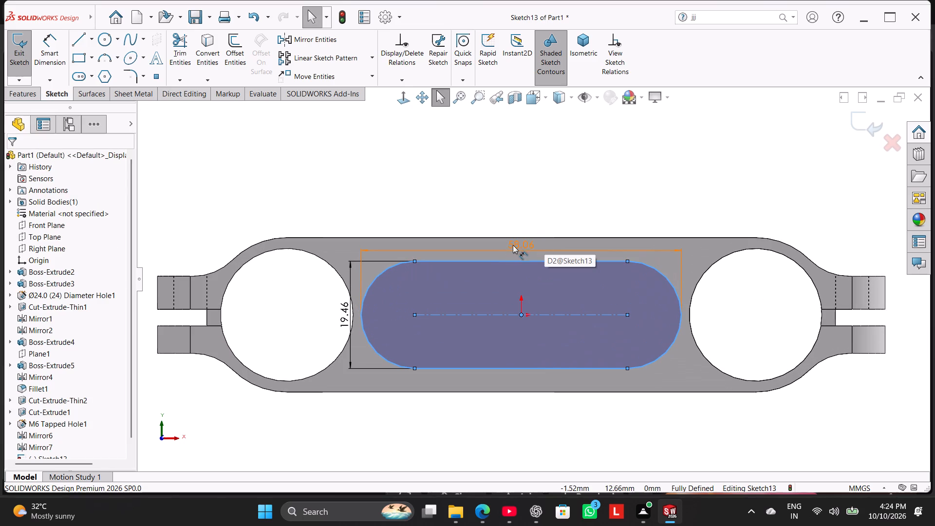
left_click(516, 243)
left_click(516, 243)
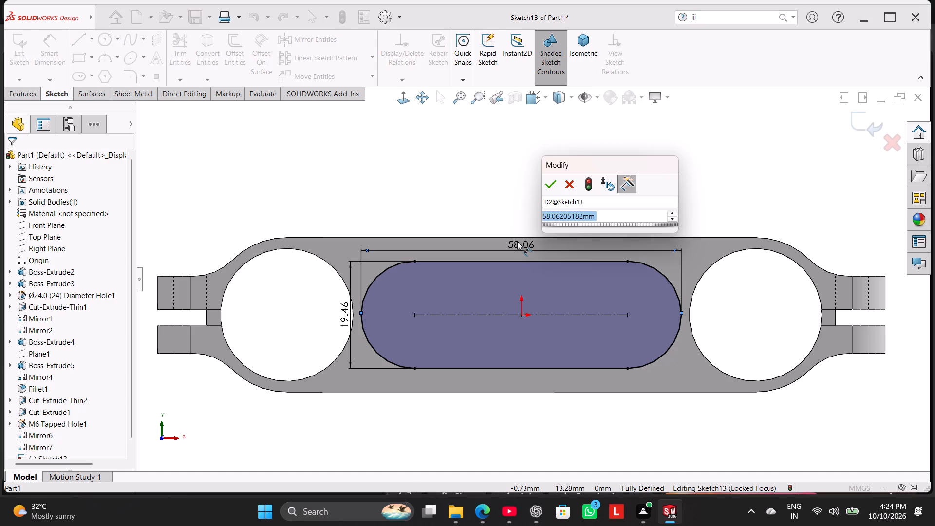
type("58")
key("Return")
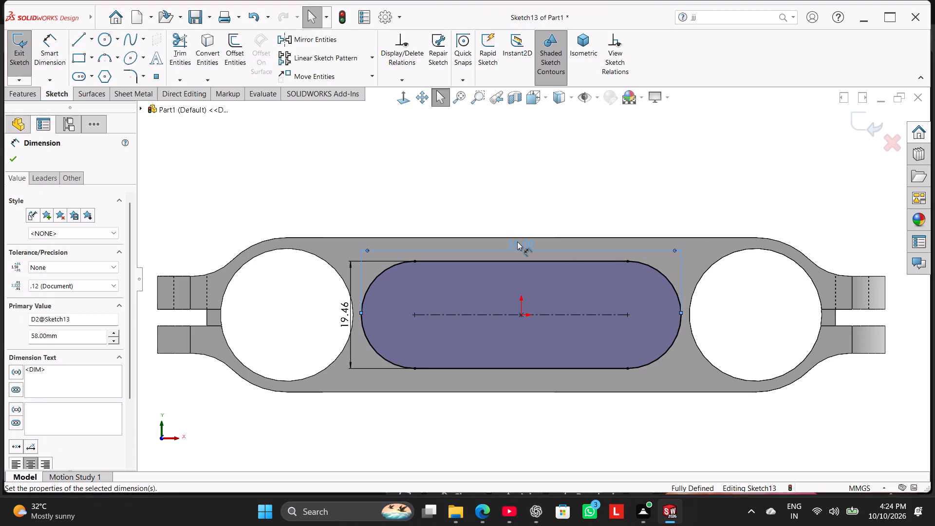
double_click(345, 307)
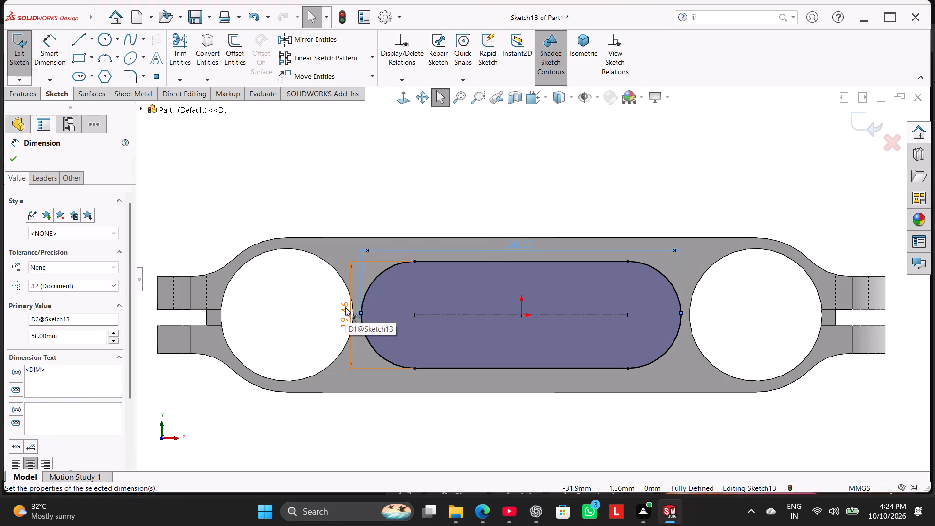
type("20")
key("Return")
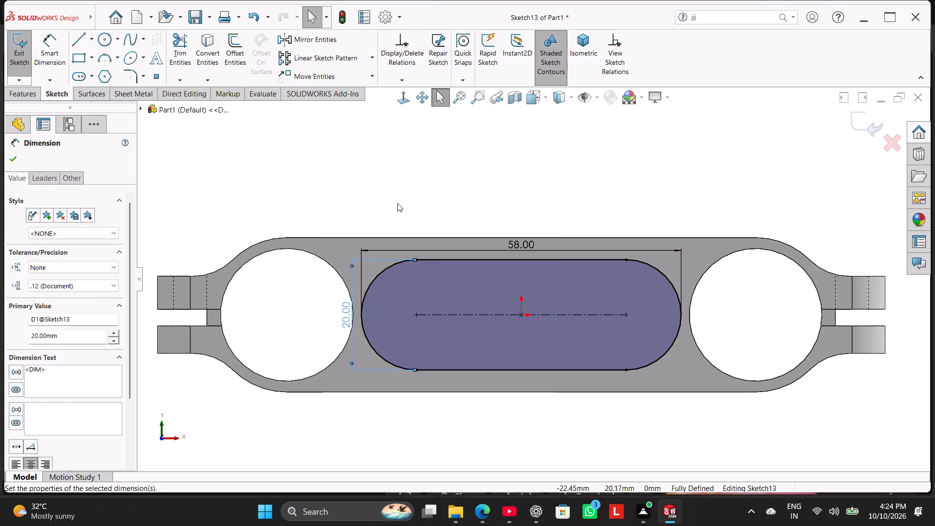
left_click(397, 203)
right_click_drag(416, 192, 421, 191)
left_click(391, 196)
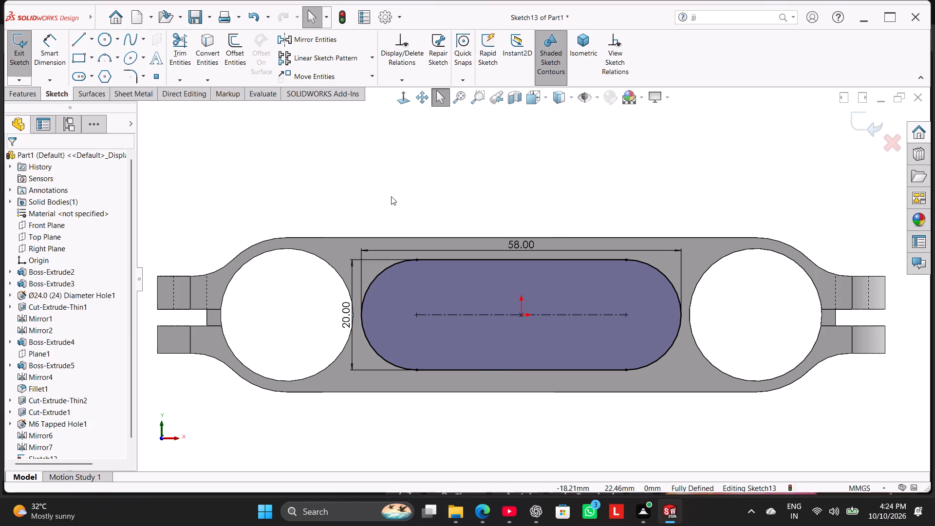
Cut the central 58 × 20 mm slot profile into the end face as a blind pocket 2.5 mm deep.
scroll(416, 183, "up", 2)
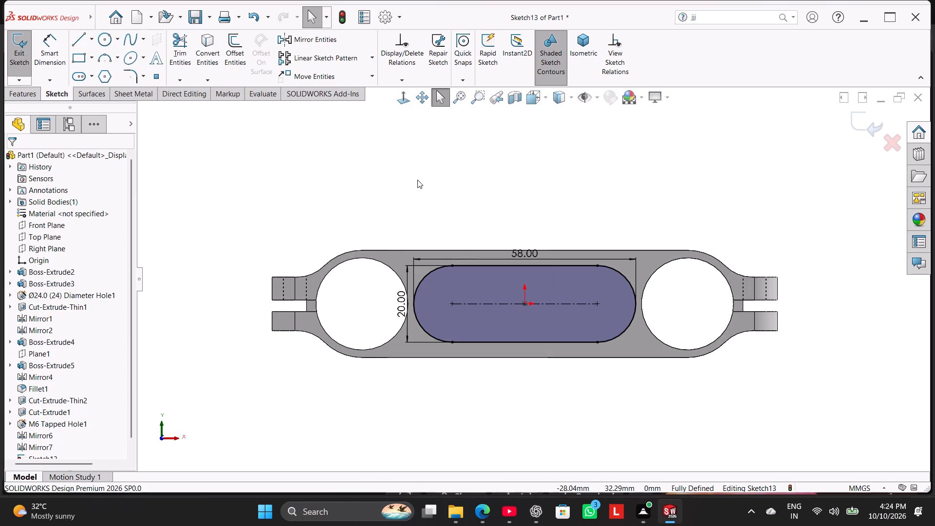
scroll(417, 180, "up", 1)
middle_click_drag(417, 180, 401, 263)
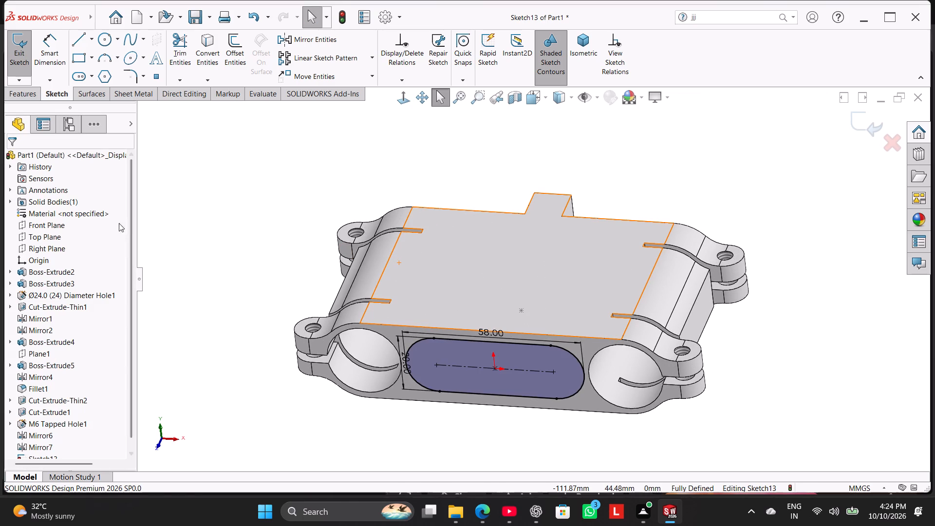
left_click(37, 97)
left_click(193, 52)
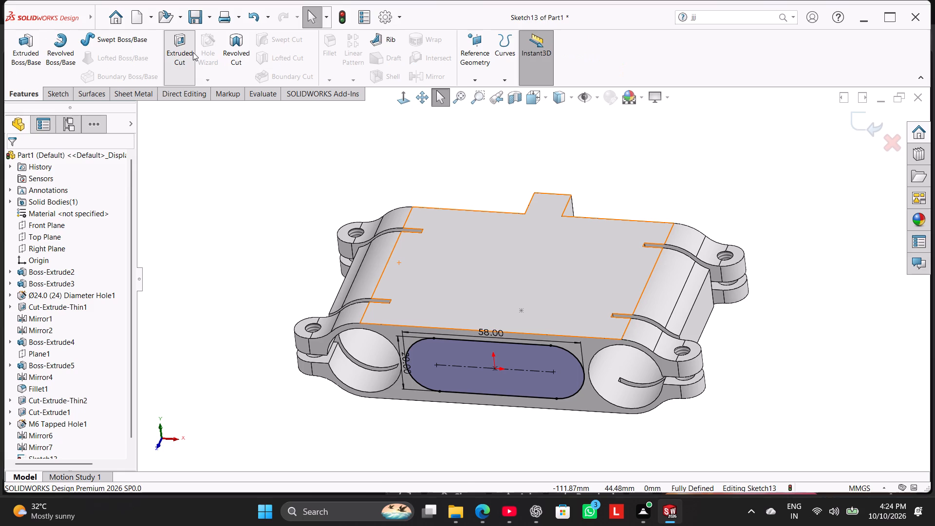
left_click(66, 229)
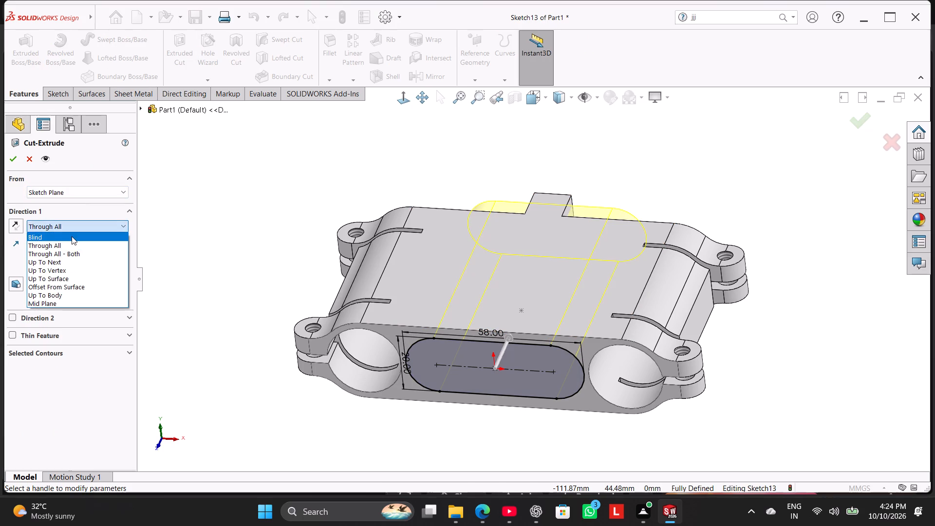
left_click(72, 236)
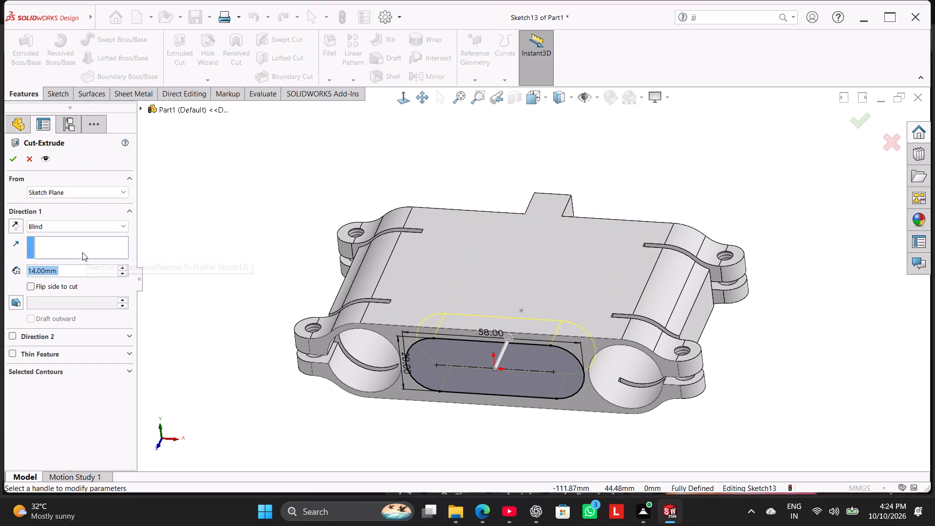
type("2.5")
key("Return")
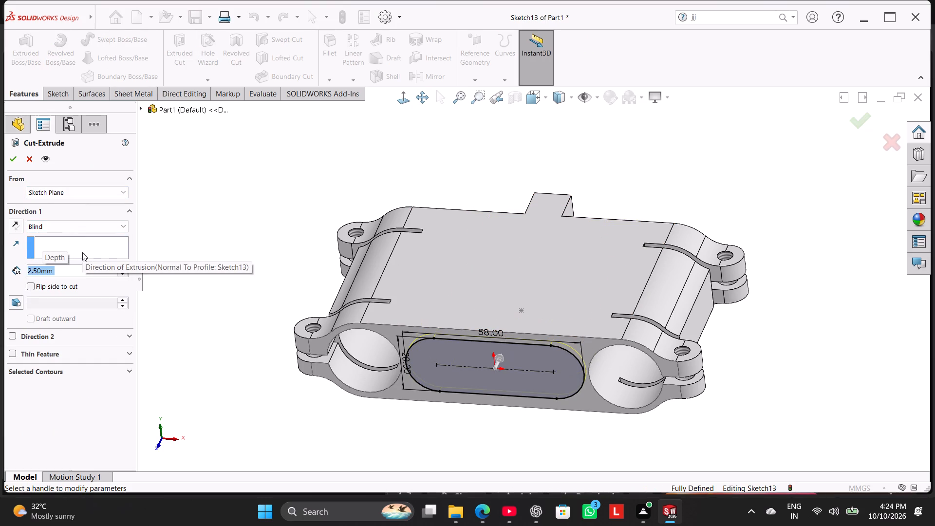
left_click(16, 161)
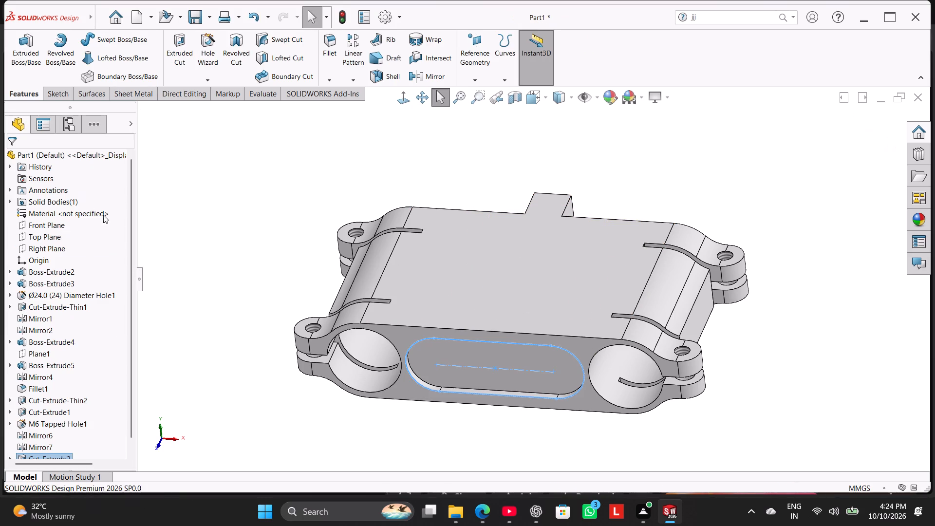
left_click(242, 265)
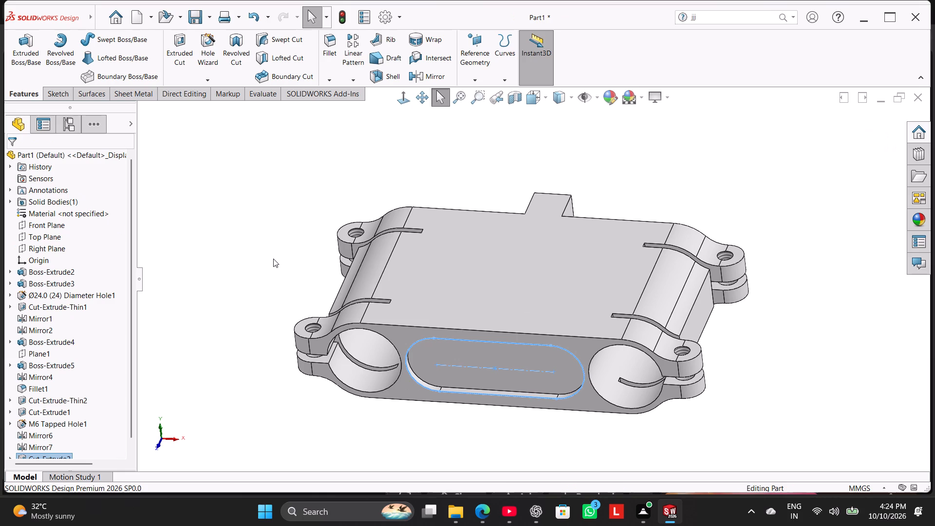
Mirror the 2.5 mm slot pocket about the Front Plane onto the opposite face.
middle_click_drag(273, 259, 119, 408)
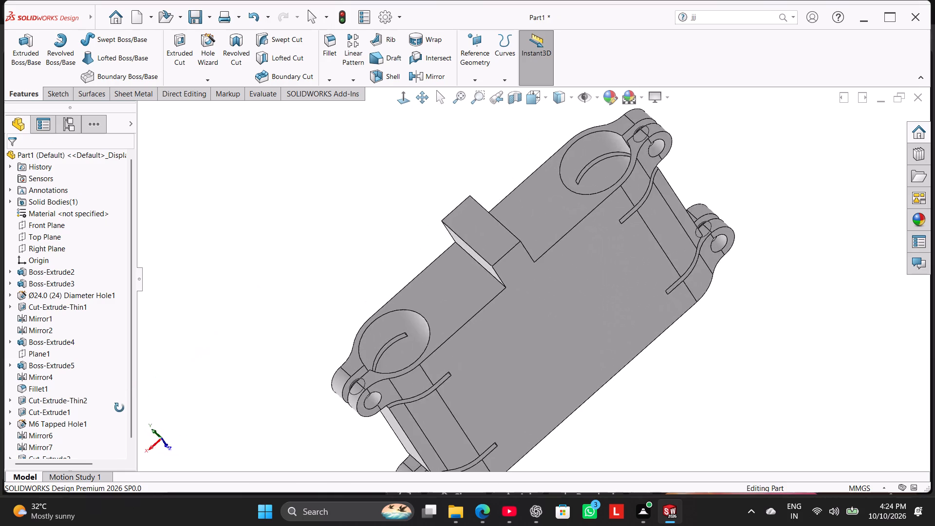
middle_click_drag(119, 408, 164, 480)
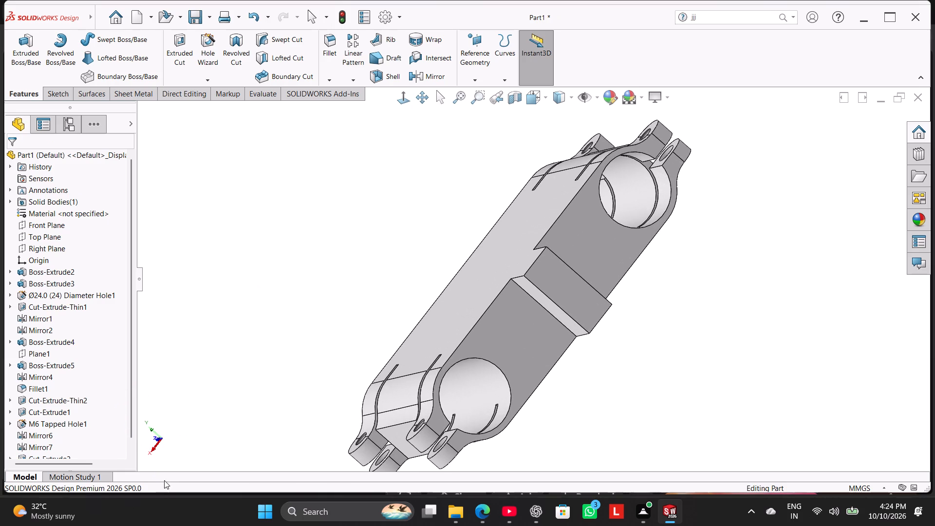
middle_click_drag(202, 331, 289, 385)
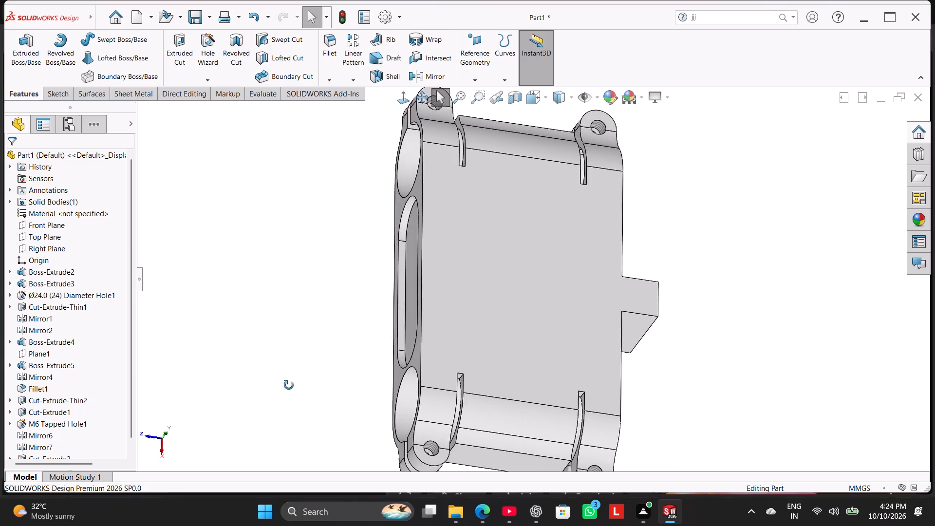
middle_click_drag(289, 385, 306, 381)
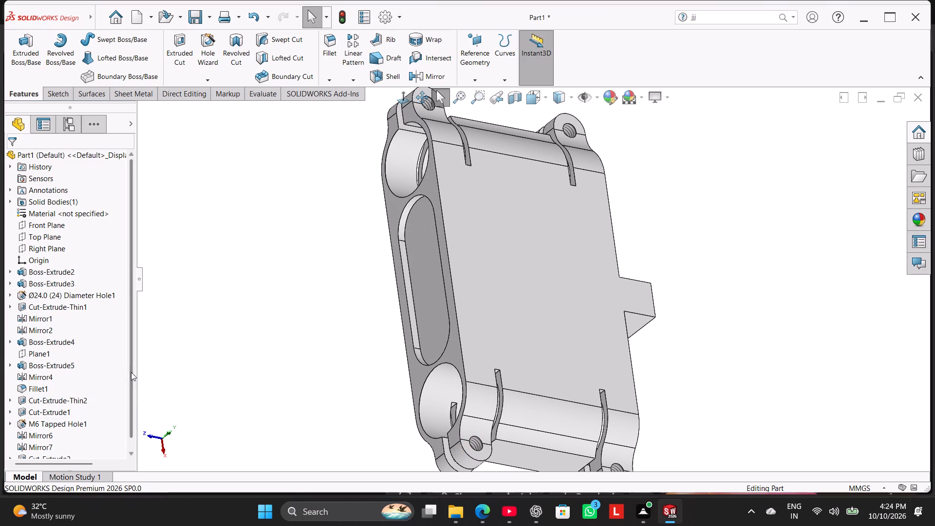
left_click_drag(132, 370, 128, 453)
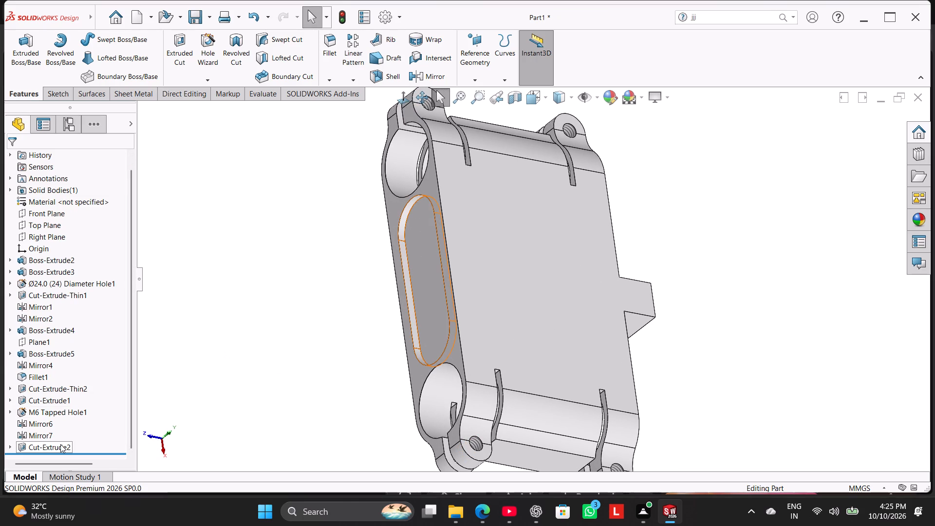
left_click(60, 444)
left_click(438, 77)
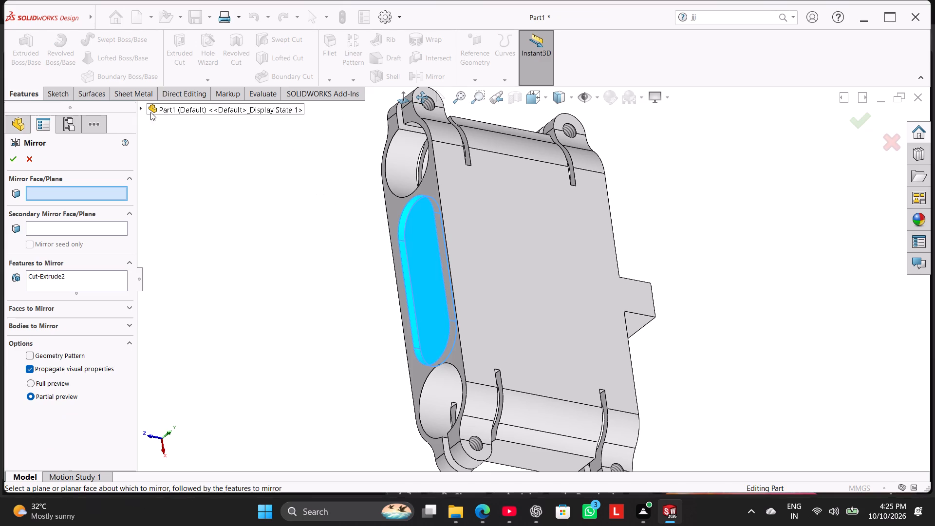
left_click(144, 106)
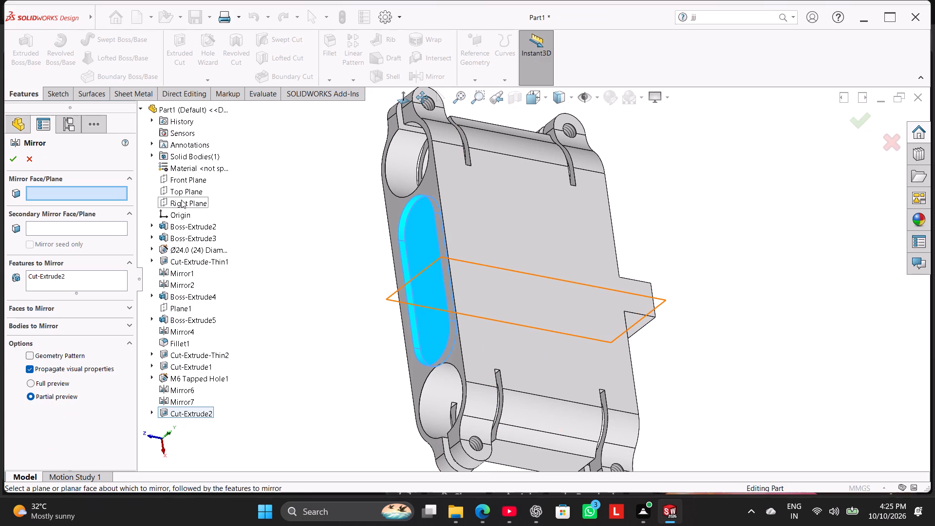
middle_click_drag(373, 256, 351, 264)
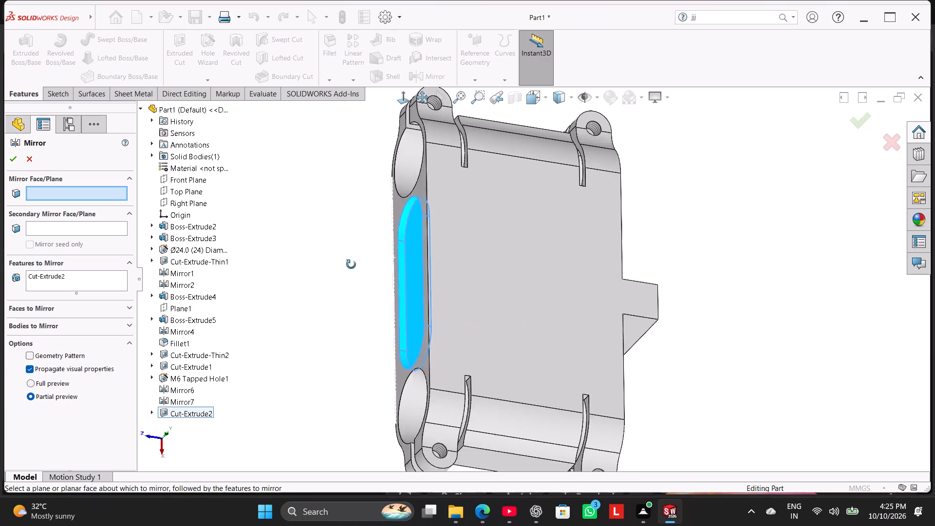
middle_click_drag(351, 264, 332, 278)
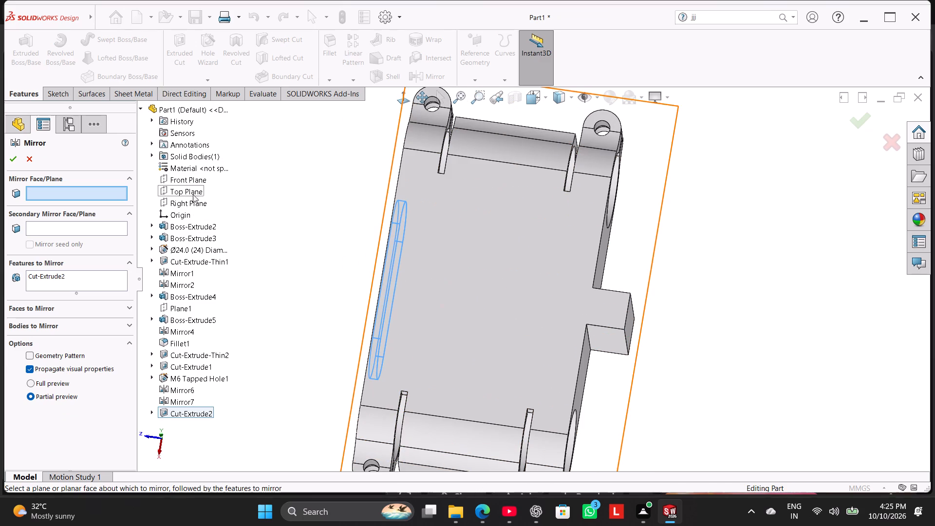
left_click(192, 180)
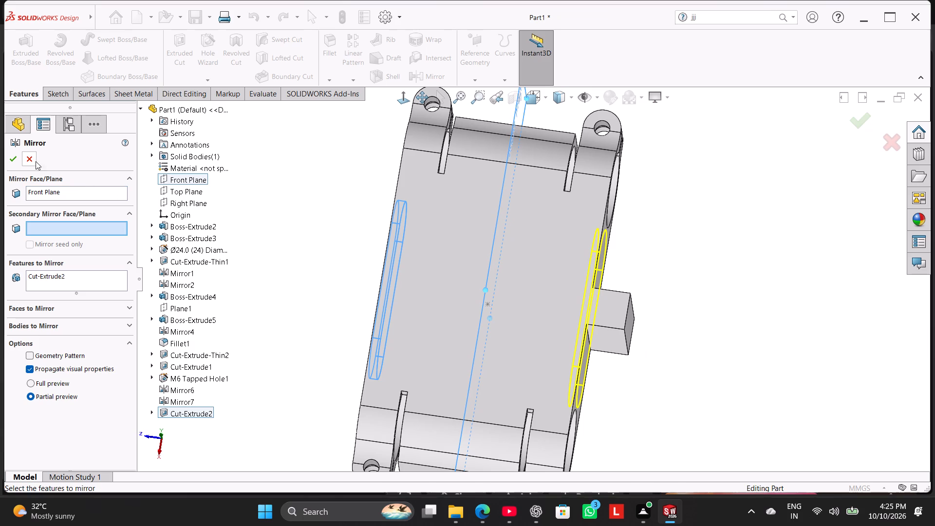
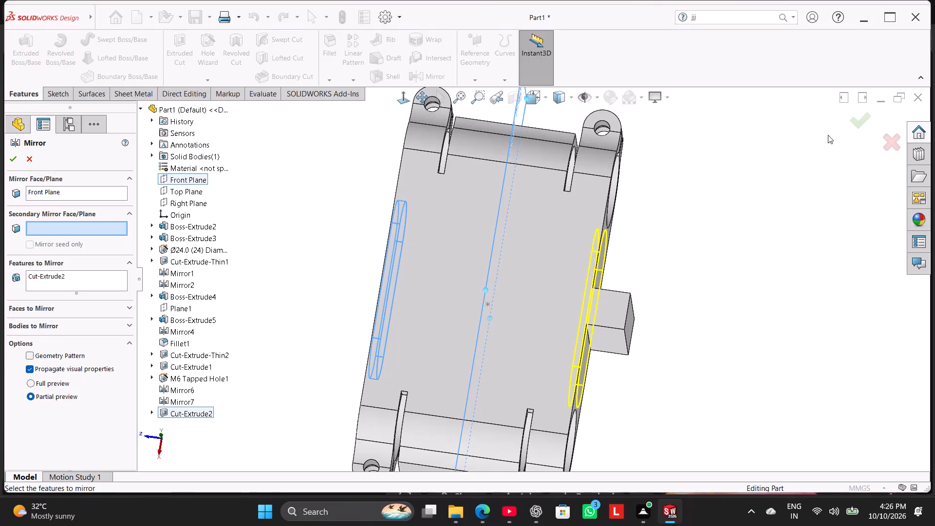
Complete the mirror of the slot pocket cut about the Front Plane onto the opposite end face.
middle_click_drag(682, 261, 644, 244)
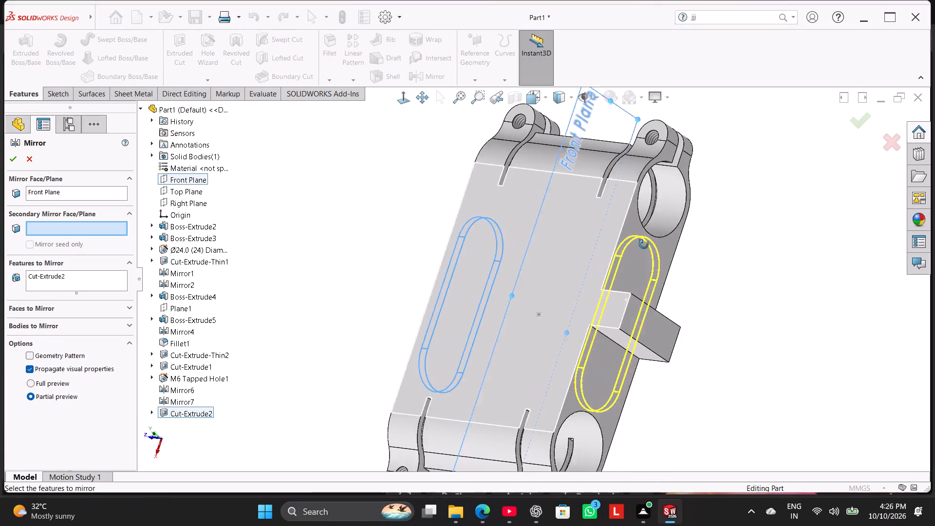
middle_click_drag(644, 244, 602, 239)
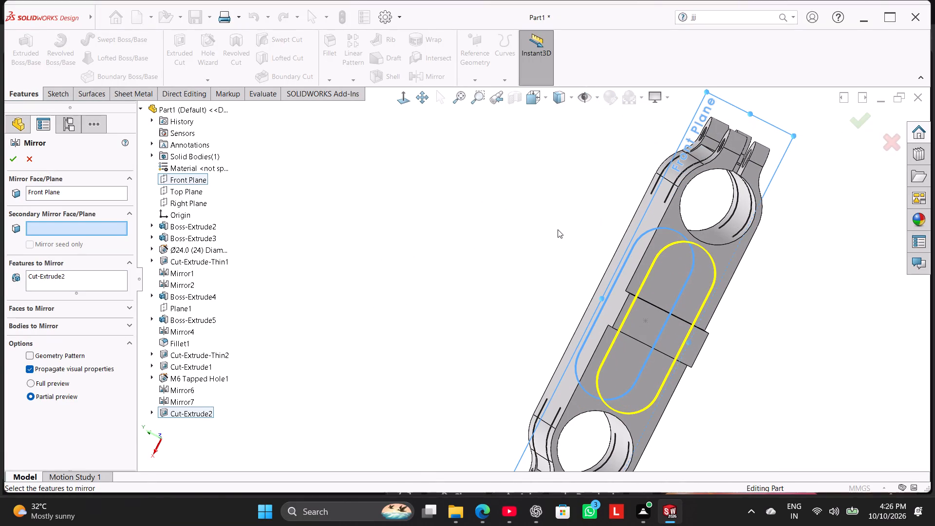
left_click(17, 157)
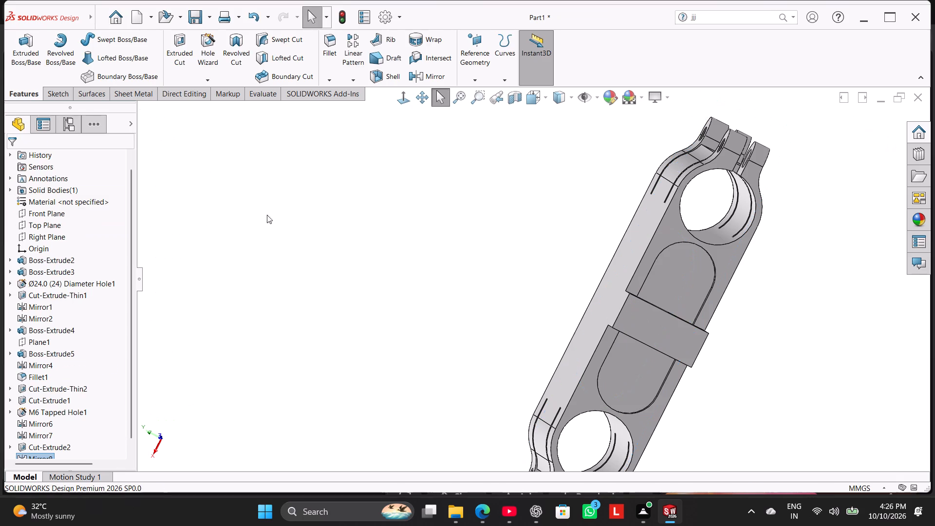
Examine the slot pocket and the central block crossing it from both ends of the part.
left_click(368, 222)
middle_click_drag(475, 250, 417, 211)
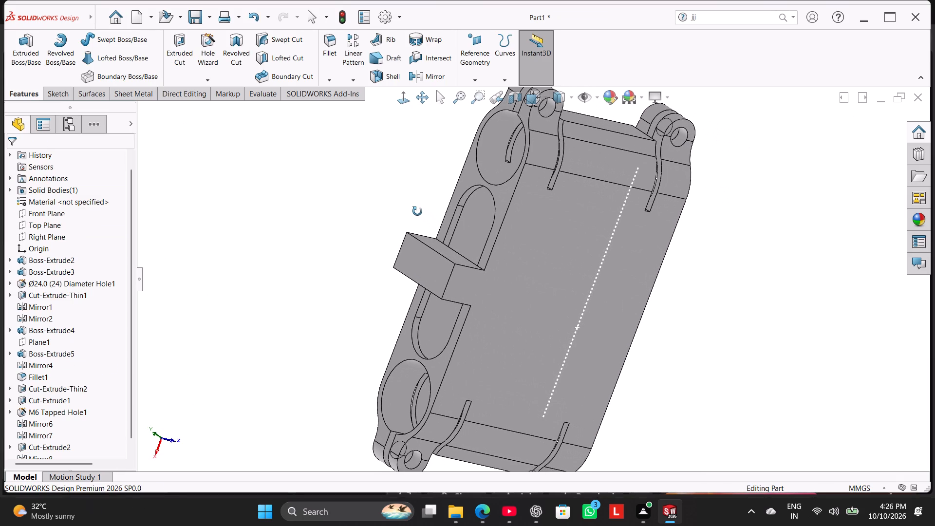
middle_click_drag(417, 211, 456, 235)
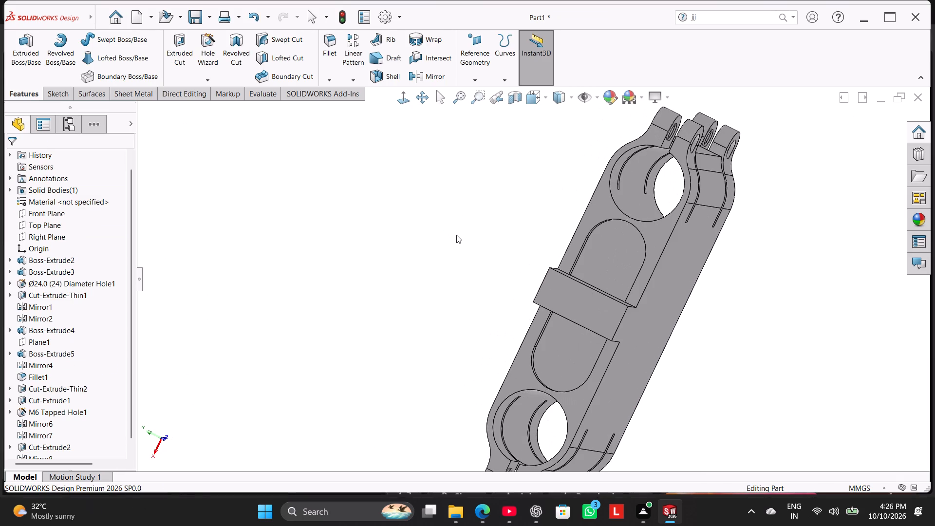
middle_click(456, 235)
middle_click(487, 258)
scroll(634, 295, "up", 1)
scroll(636, 295, "down", 3)
middle_click_drag(641, 292, 653, 307)
scroll(644, 321, "down", 3)
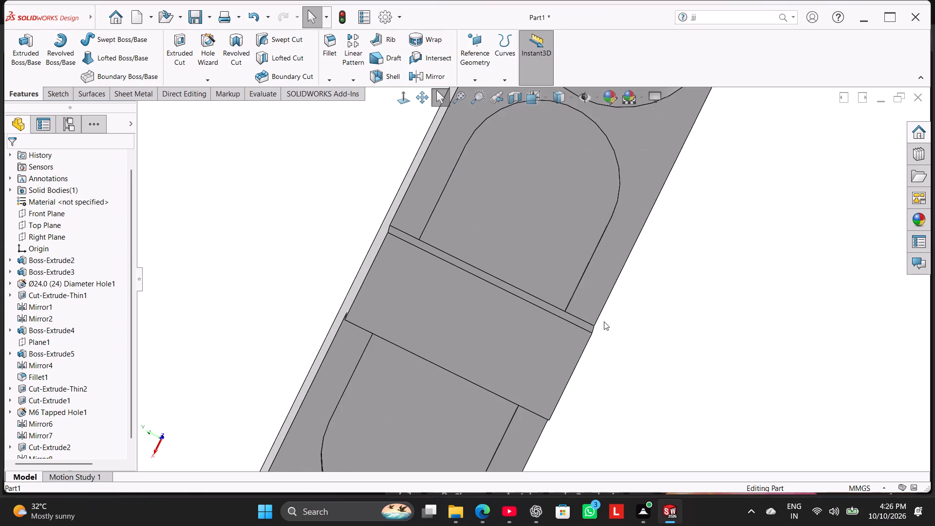
middle_click_drag(604, 319, 604, 235)
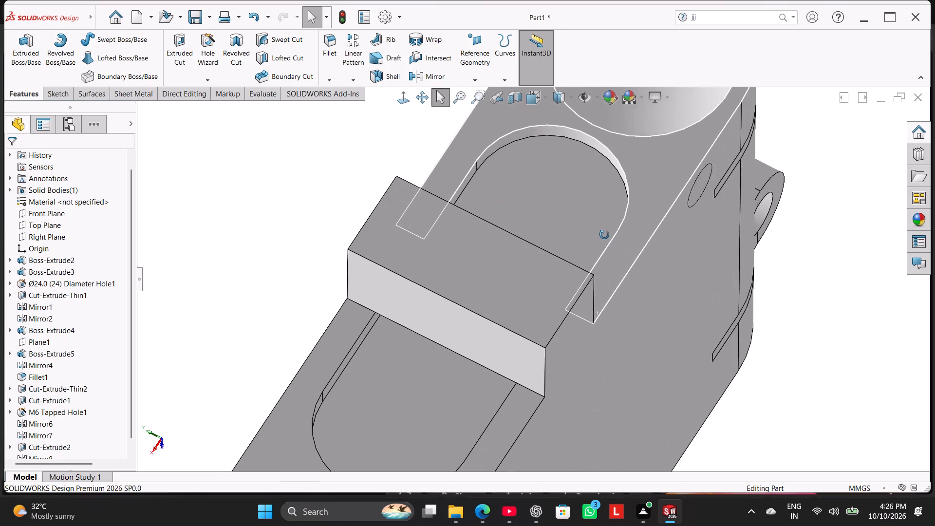
middle_click_drag(604, 235, 606, 238)
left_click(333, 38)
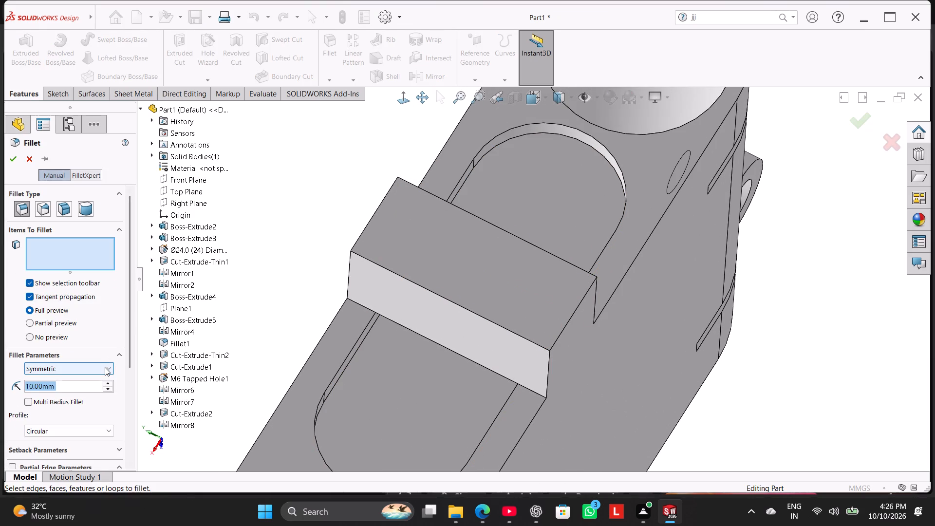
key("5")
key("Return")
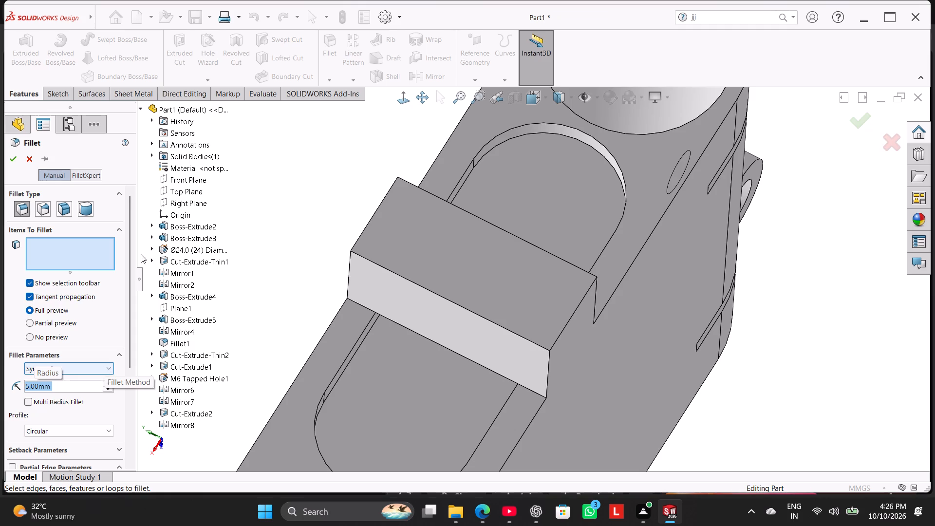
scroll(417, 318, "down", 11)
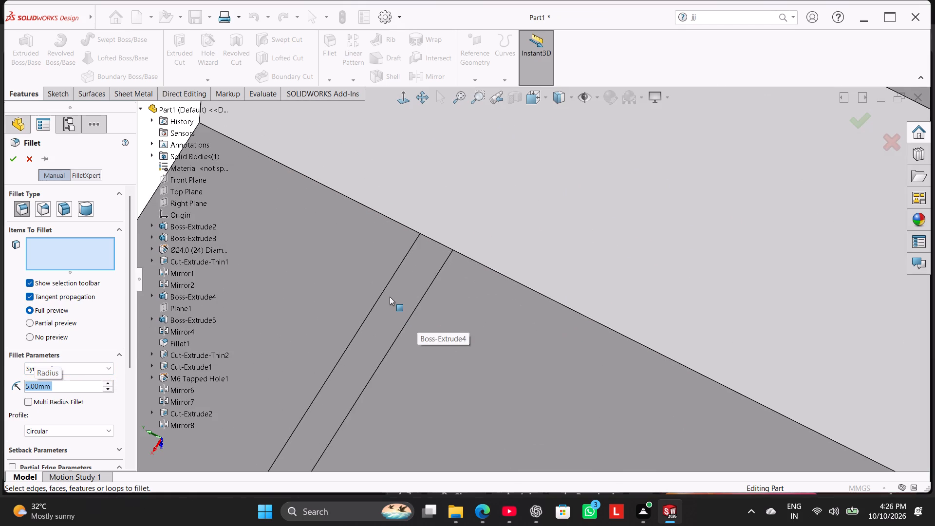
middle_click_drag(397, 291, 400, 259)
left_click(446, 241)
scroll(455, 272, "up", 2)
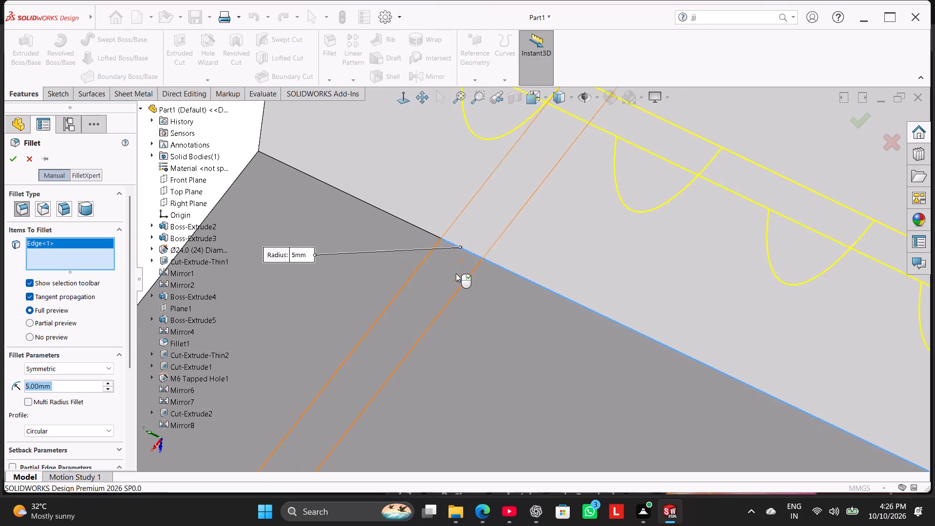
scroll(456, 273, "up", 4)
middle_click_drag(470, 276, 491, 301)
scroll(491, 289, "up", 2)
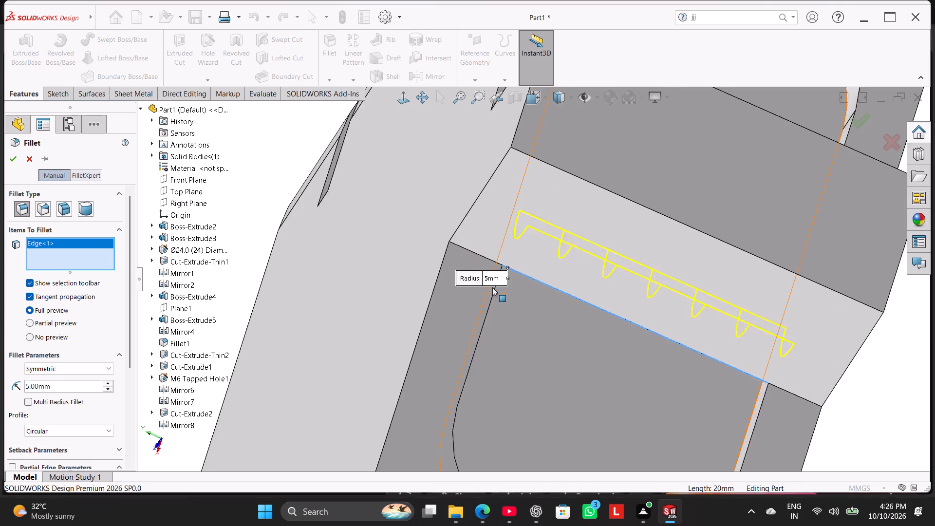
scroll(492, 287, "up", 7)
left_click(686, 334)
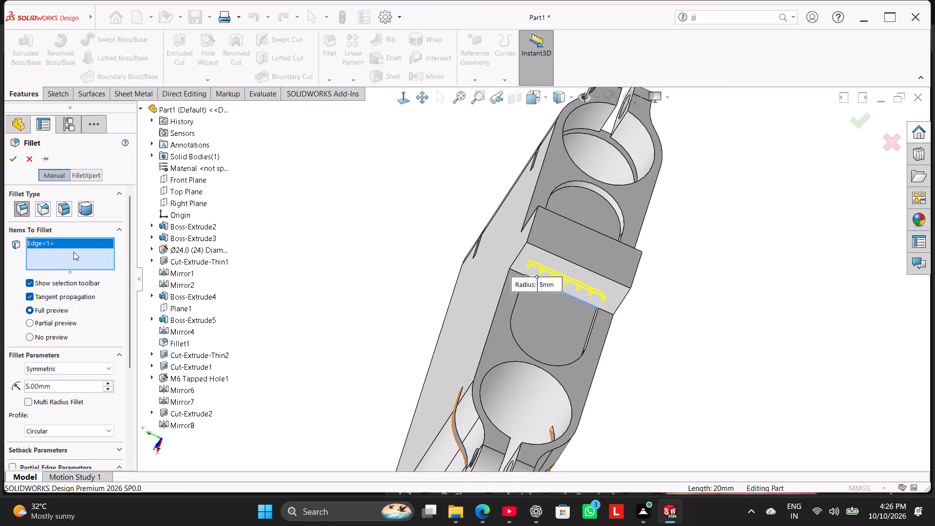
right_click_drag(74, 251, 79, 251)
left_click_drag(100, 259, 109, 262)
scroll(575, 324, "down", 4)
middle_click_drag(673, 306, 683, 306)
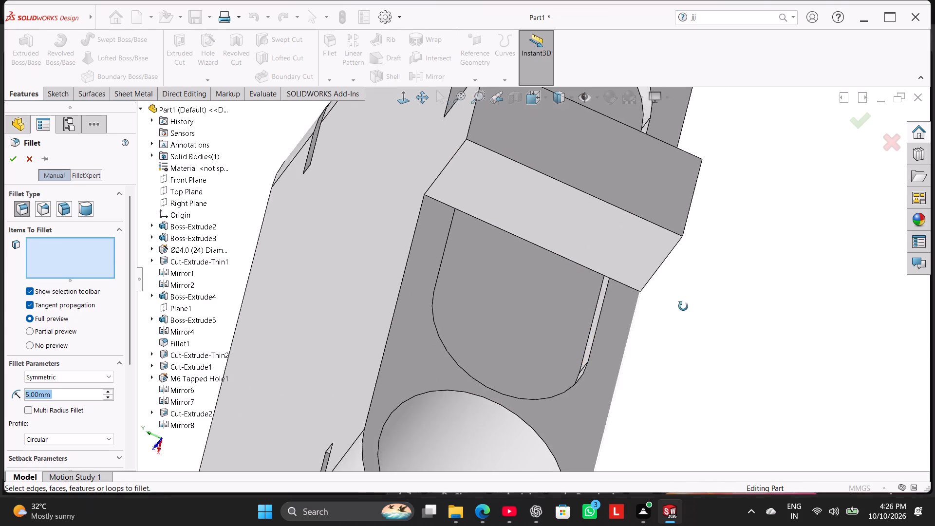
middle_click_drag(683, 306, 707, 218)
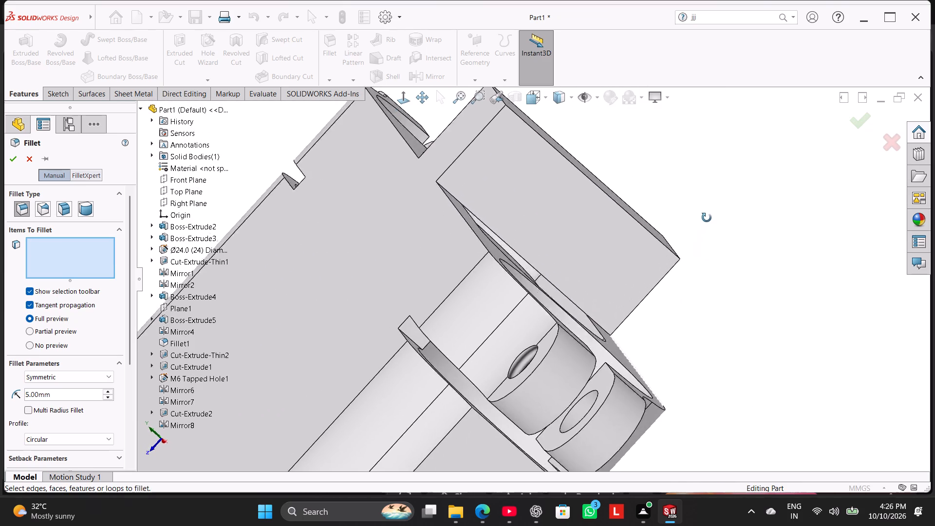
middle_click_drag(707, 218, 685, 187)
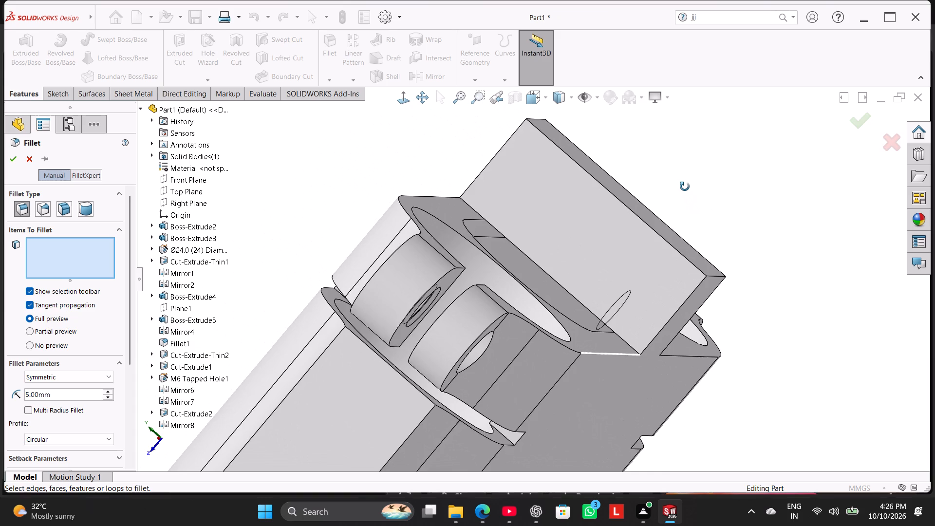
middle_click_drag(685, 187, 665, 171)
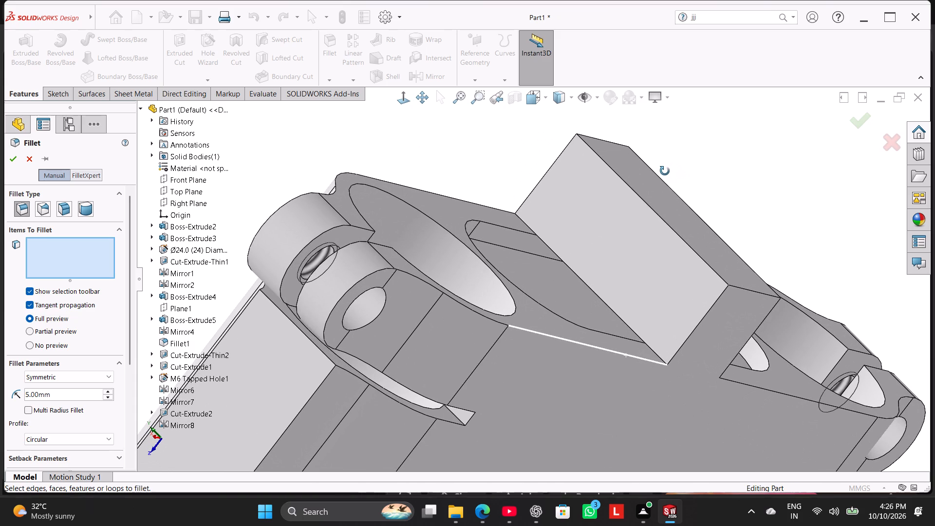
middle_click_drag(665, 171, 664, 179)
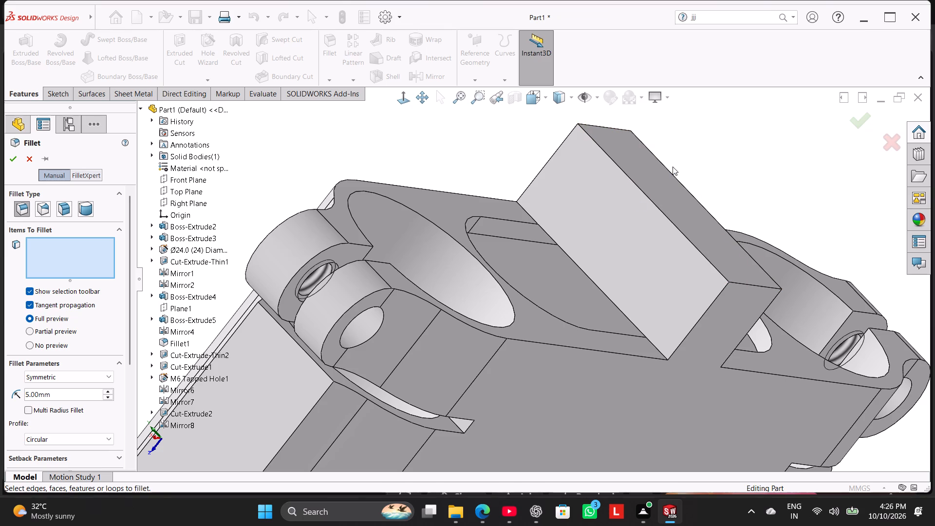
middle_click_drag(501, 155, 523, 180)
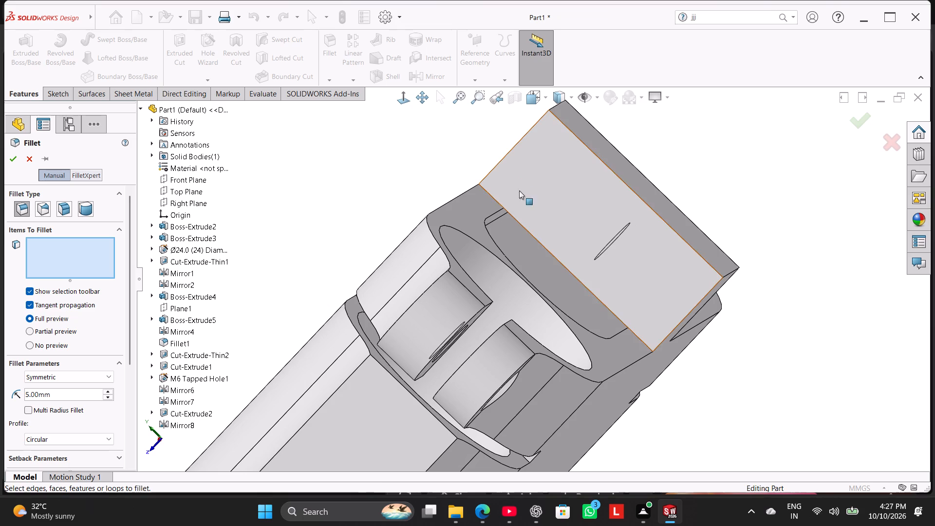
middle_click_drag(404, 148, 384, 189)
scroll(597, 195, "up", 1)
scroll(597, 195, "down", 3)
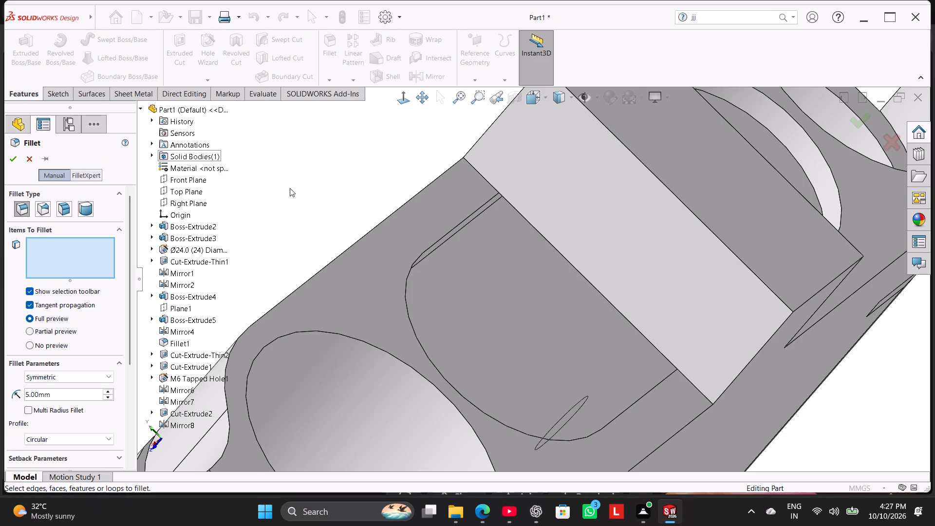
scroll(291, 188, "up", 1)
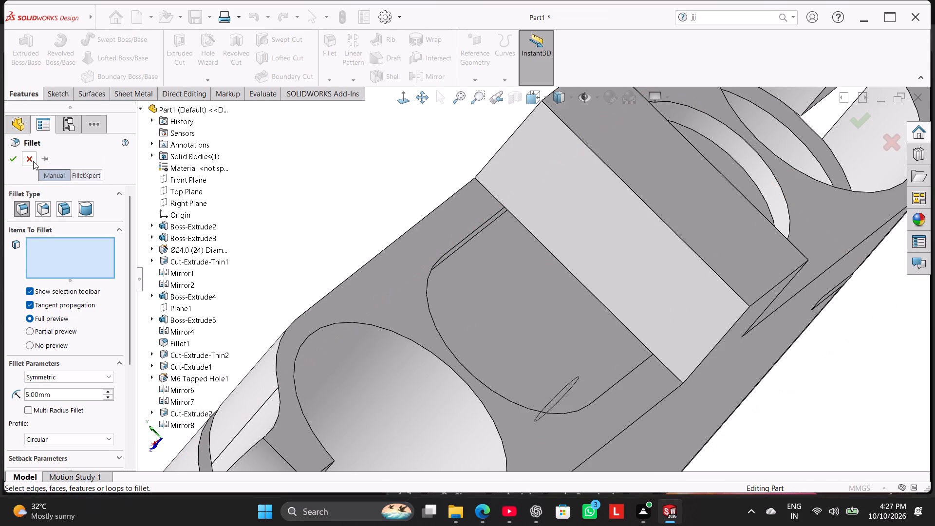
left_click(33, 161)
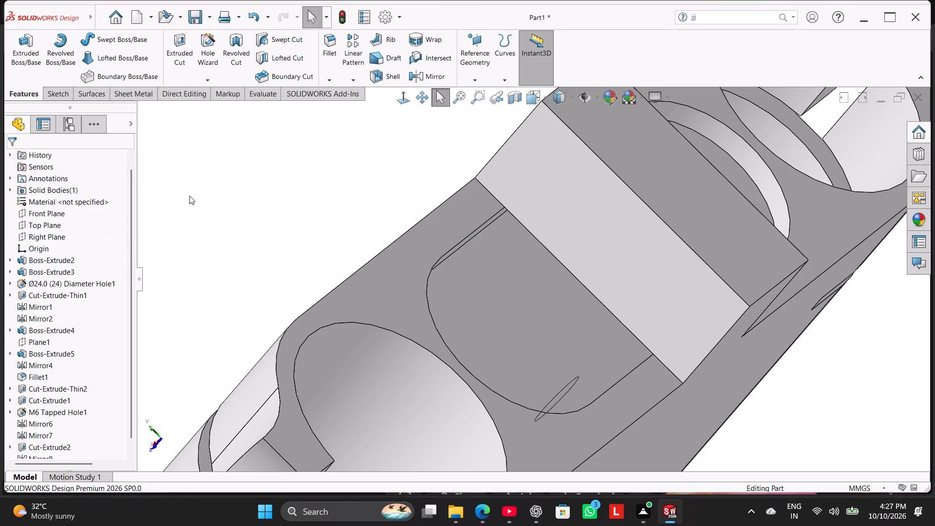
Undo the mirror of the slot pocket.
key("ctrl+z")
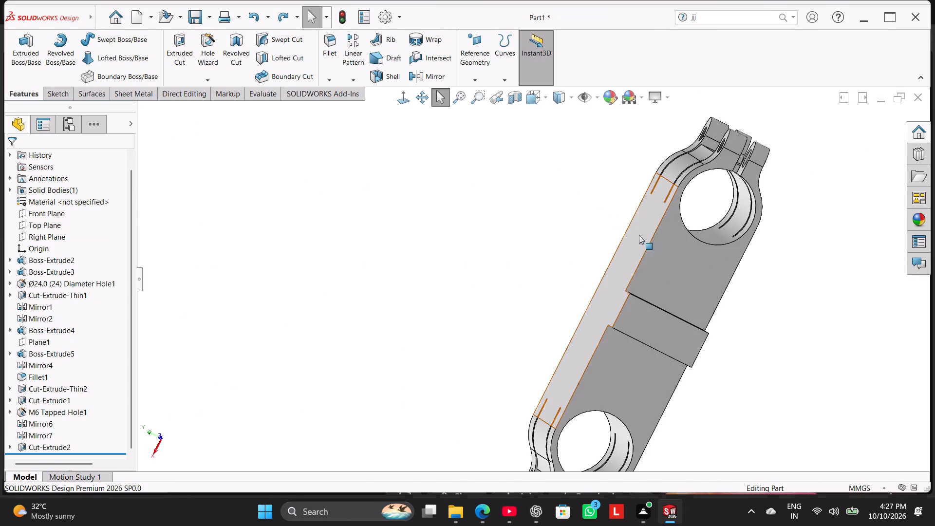
Start a sketch on the end face beside the central block, with the display style set to show hidden lines.
right_click(678, 272)
left_click(702, 258)
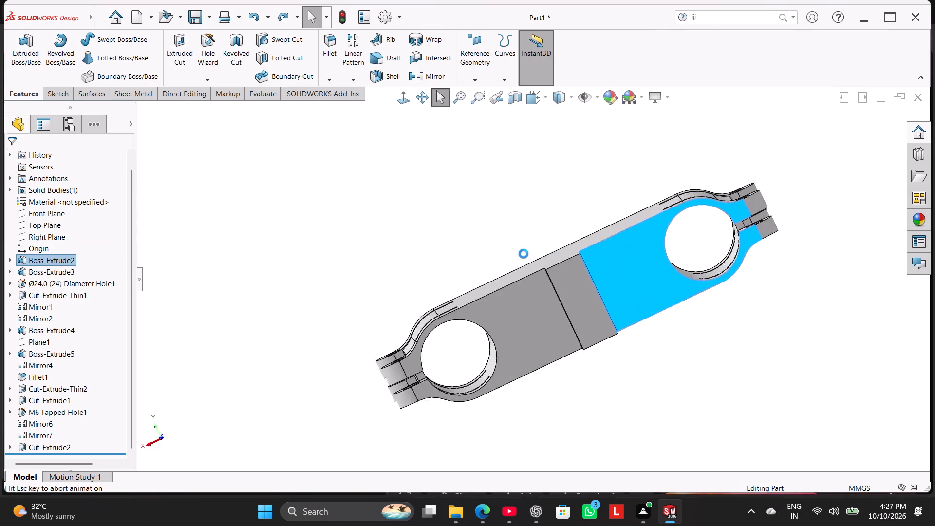
left_click(415, 200)
left_click(569, 100)
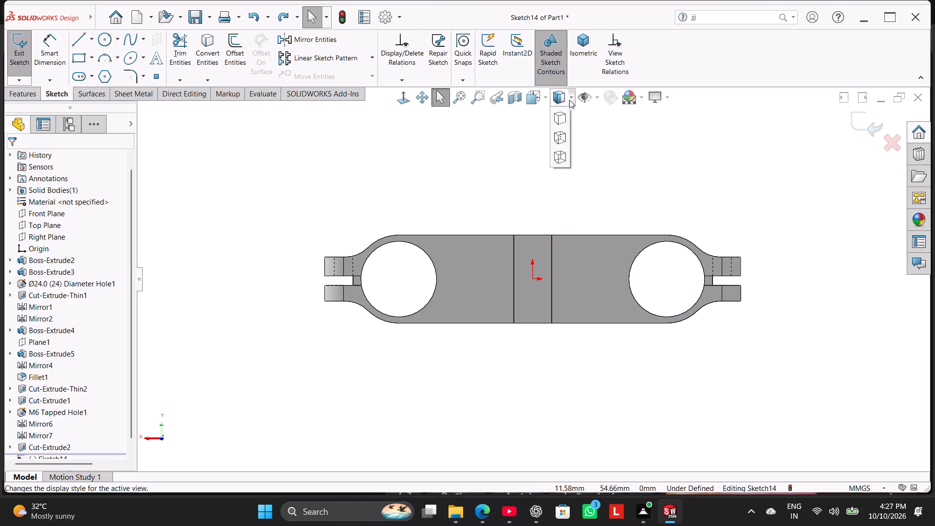
left_click(561, 182)
scroll(567, 197, "down", 2)
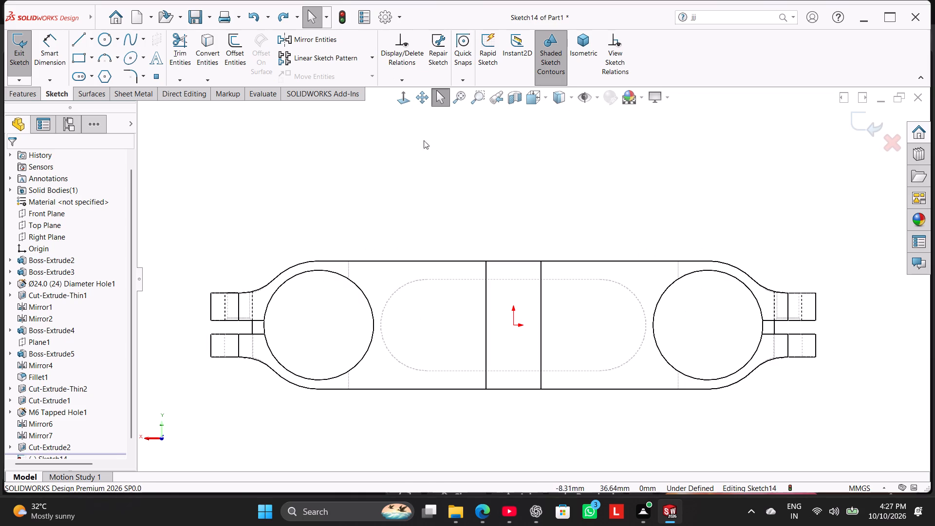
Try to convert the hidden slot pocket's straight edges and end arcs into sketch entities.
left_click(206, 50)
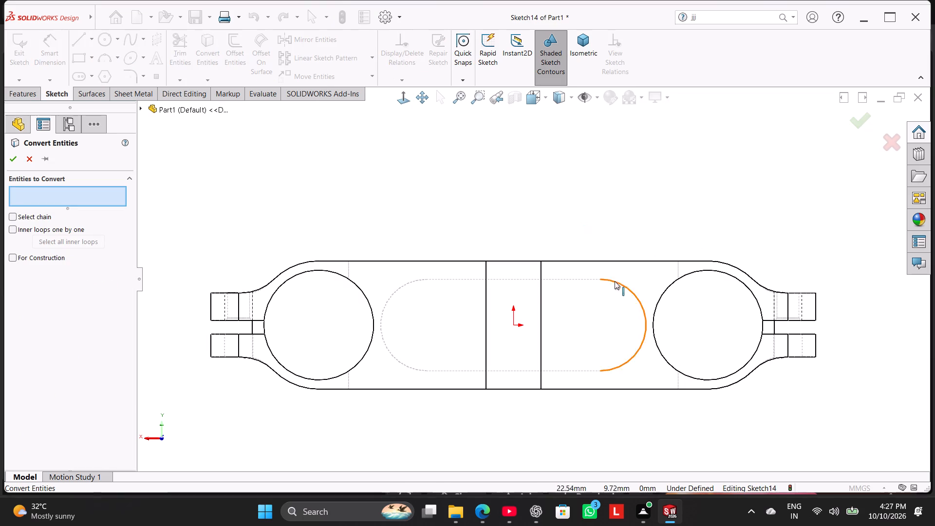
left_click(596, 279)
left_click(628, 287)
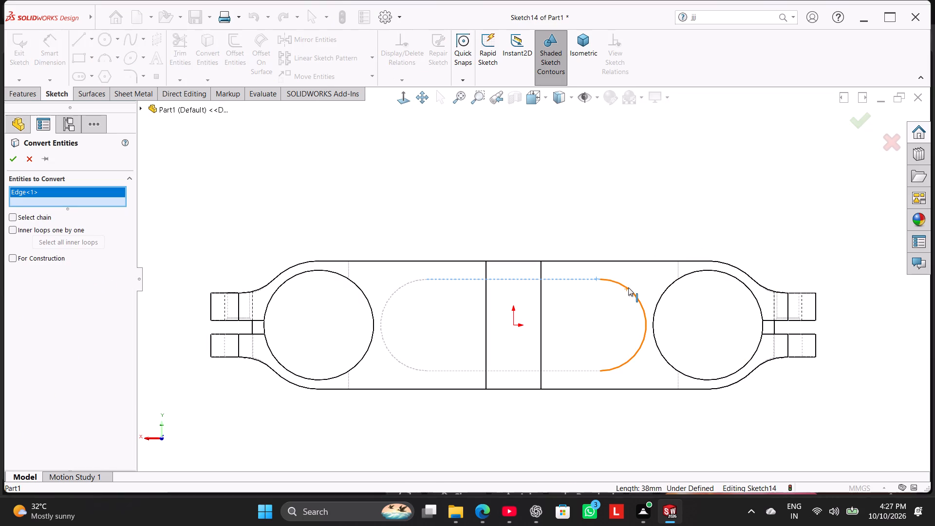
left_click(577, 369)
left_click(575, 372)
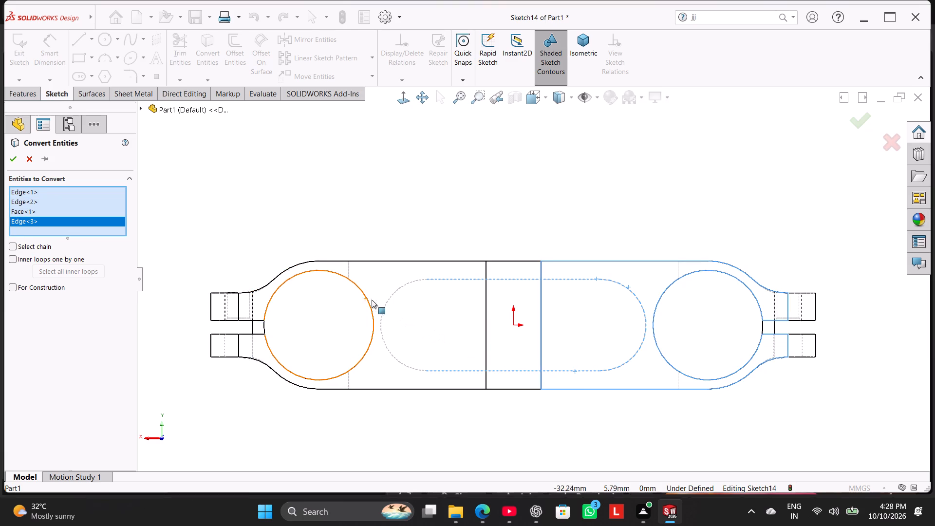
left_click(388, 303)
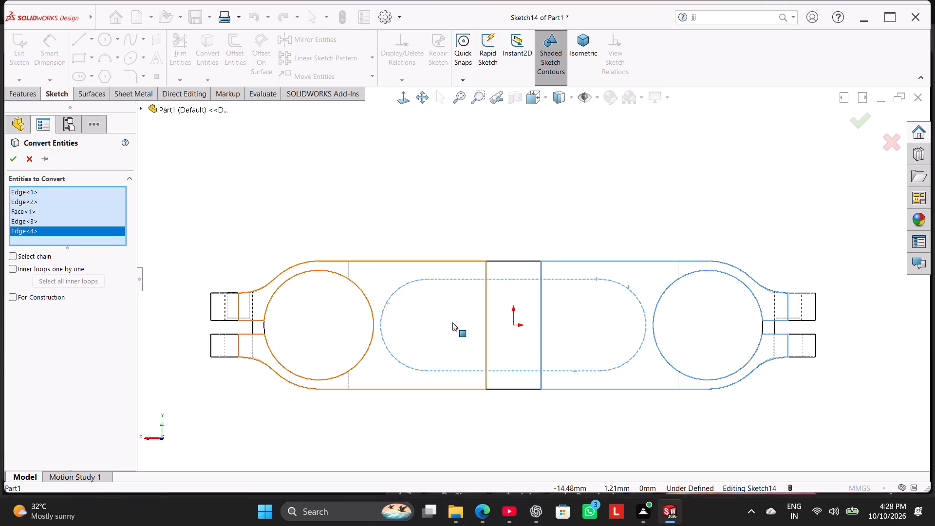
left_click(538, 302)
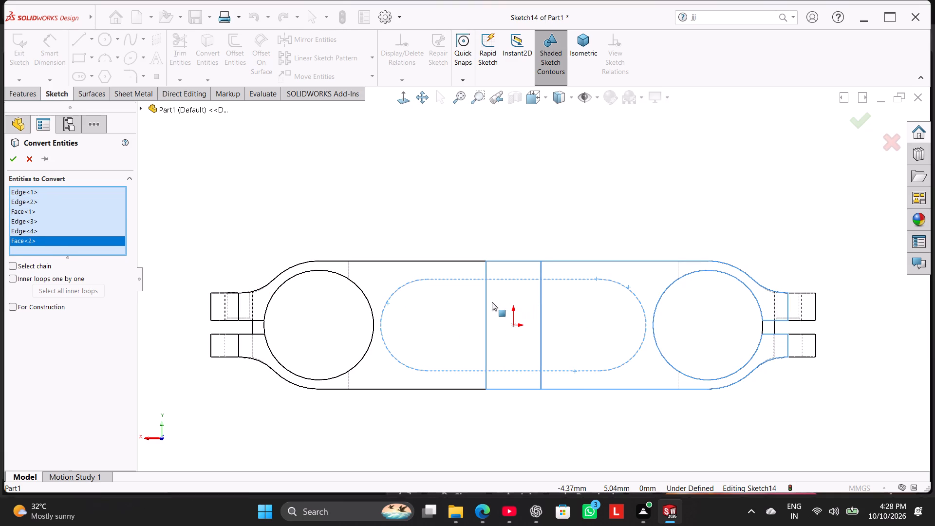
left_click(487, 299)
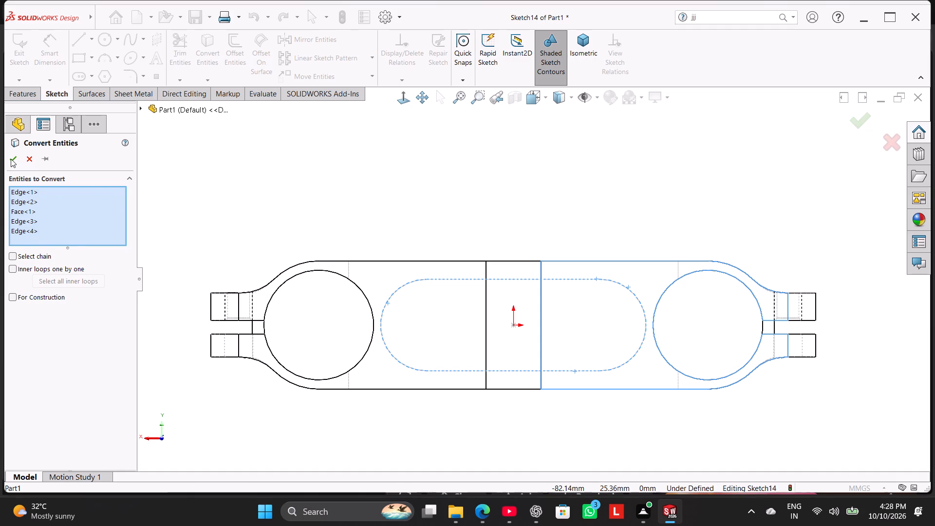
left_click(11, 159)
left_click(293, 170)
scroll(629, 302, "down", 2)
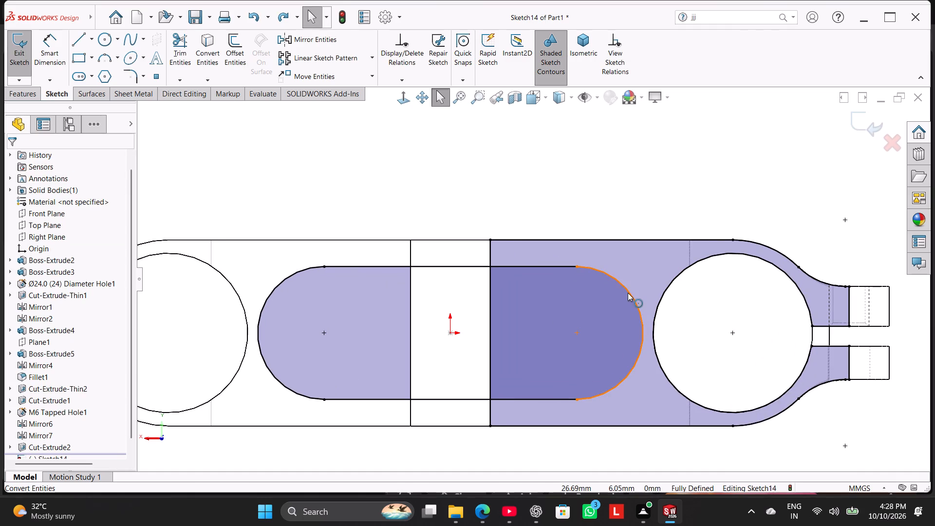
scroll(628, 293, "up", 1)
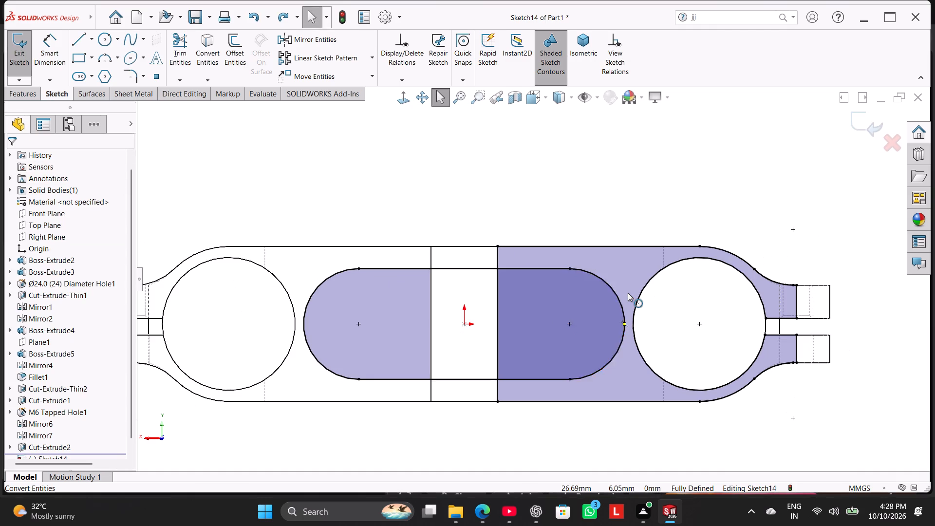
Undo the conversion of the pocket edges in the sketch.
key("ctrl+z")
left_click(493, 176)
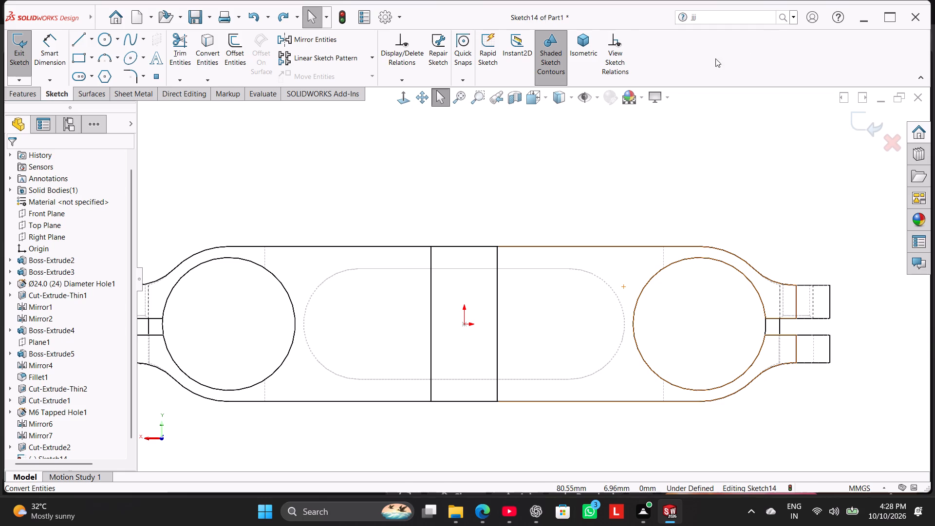
Convert the hidden slot pocket's edges, one adjoining end face's outline and the central block's two side edges into sketch entities.
left_click(215, 44)
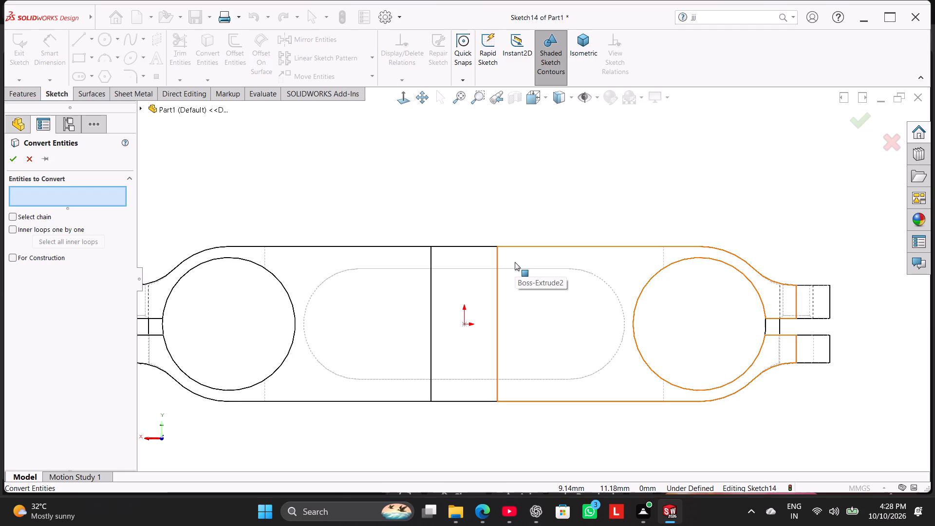
left_click(509, 269)
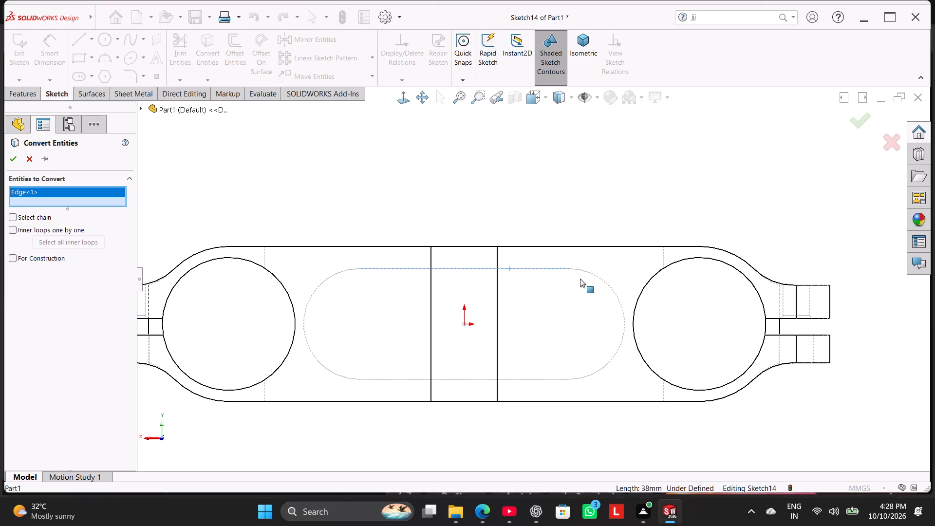
left_click(602, 279)
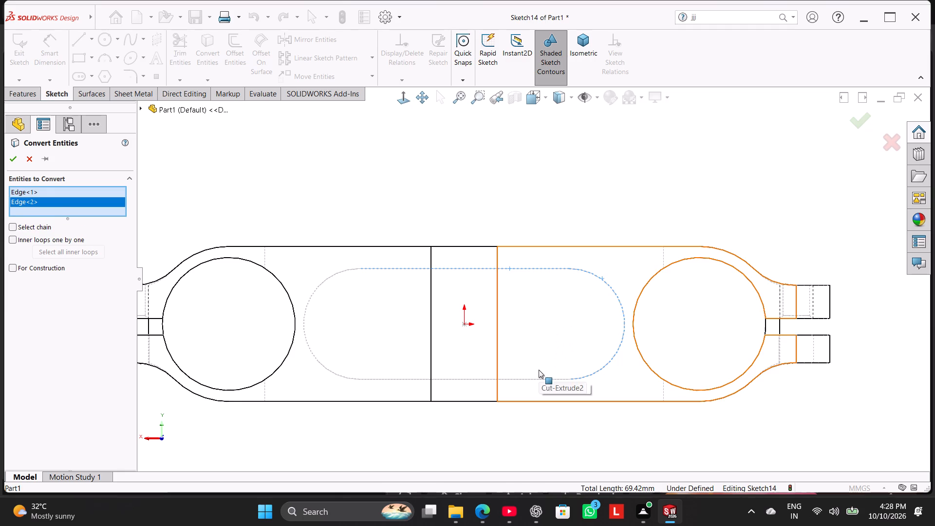
left_click(542, 381)
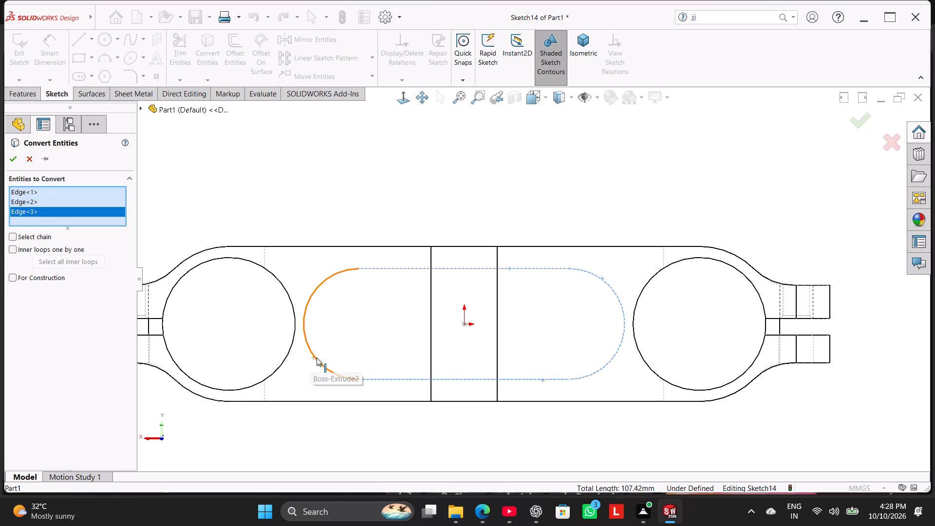
left_click(317, 357)
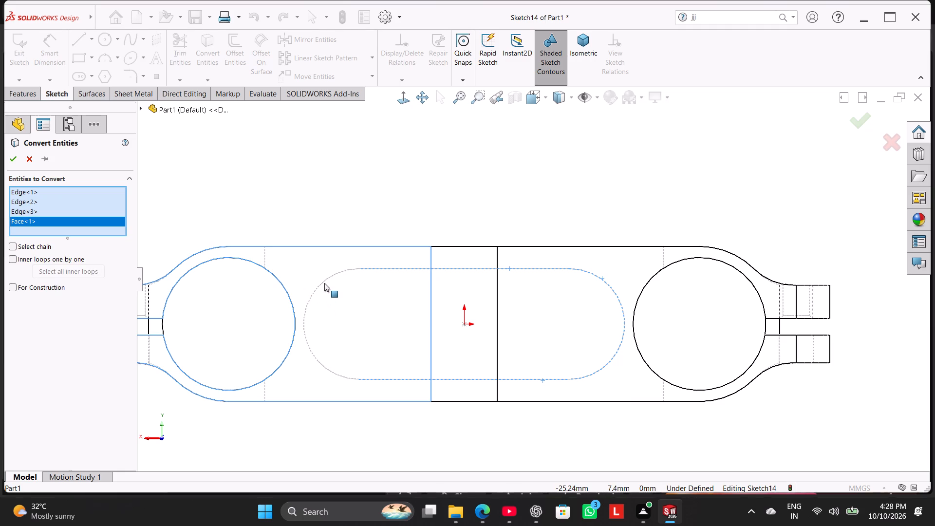
left_click(324, 282)
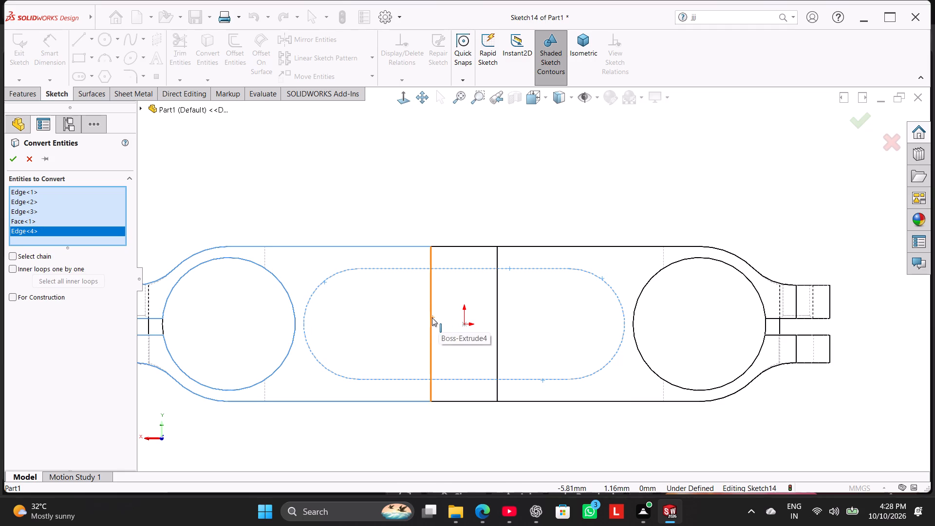
left_click(432, 318)
left_click(497, 342)
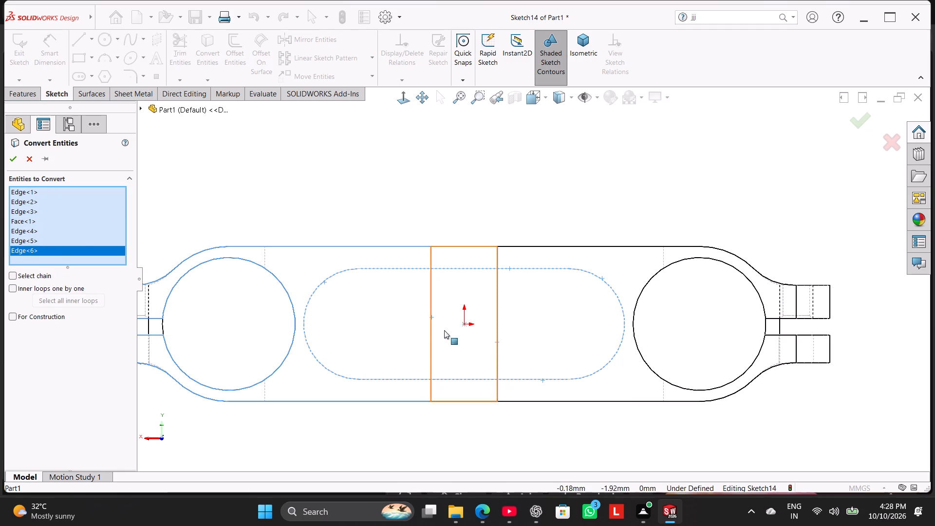
left_click(14, 158)
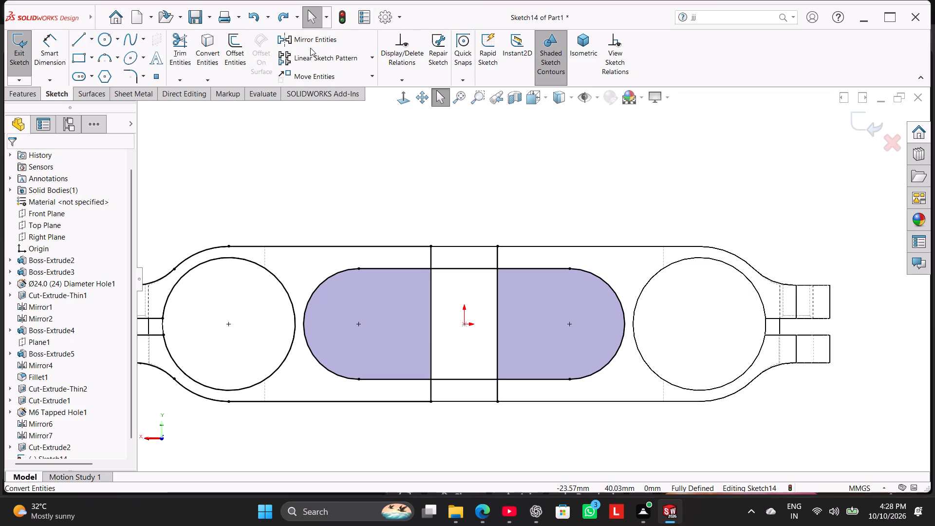
Power trim the central block's edge lines beyond both straight sides of the slot, keeping trimmed entities as construction geometry.
left_click(185, 45)
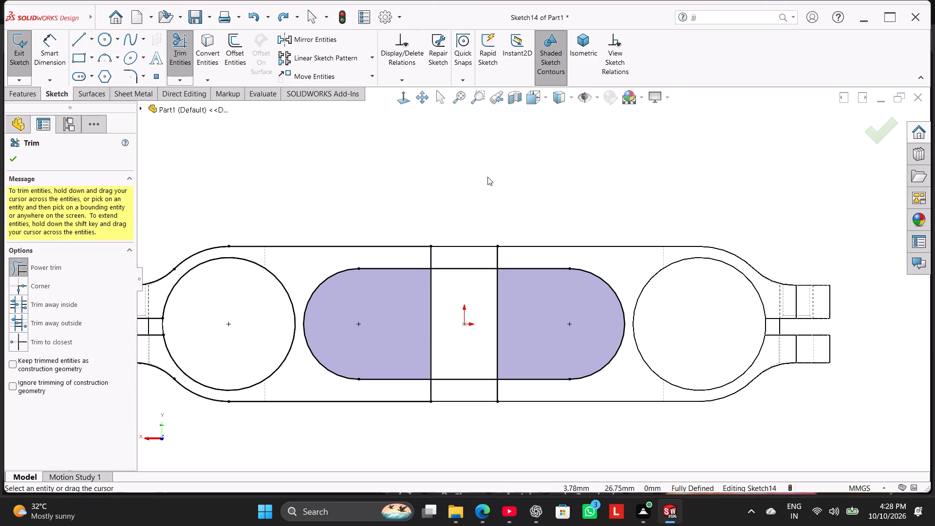
scroll(488, 178, "up", 2)
scroll(488, 178, "down", 3)
scroll(506, 294, "up", 2)
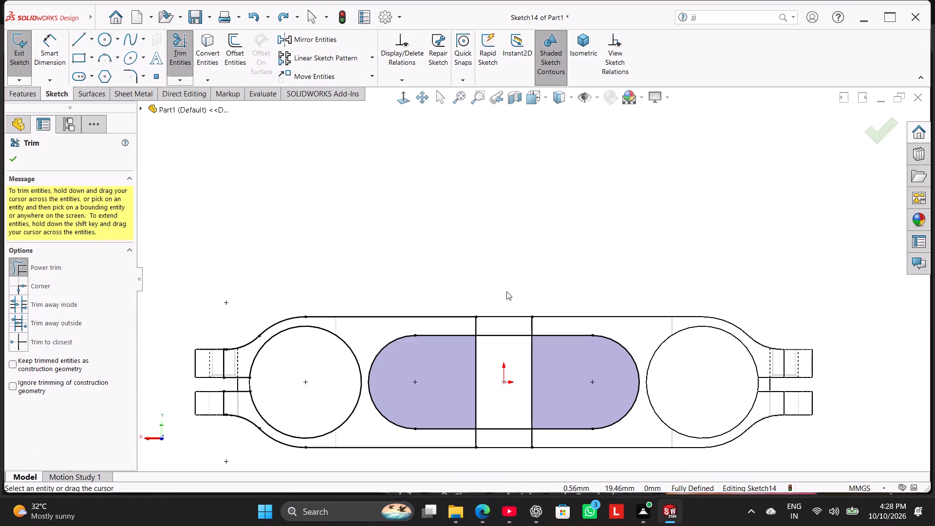
left_click(72, 357)
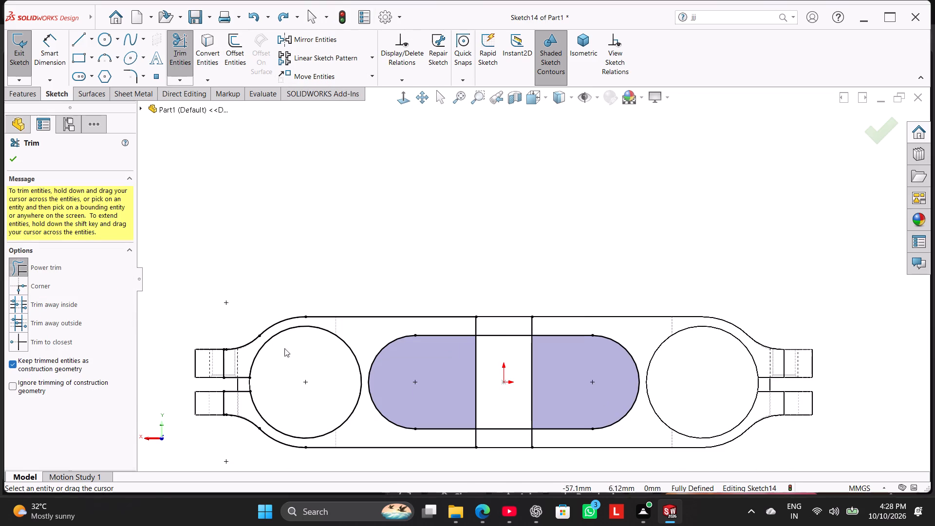
left_click_drag(557, 320, 497, 319)
left_click_drag(508, 328, 465, 327)
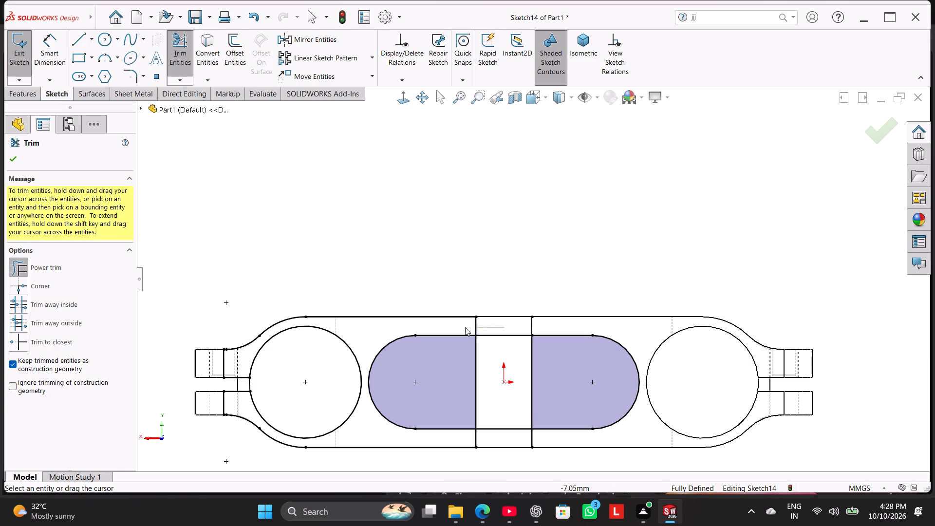
left_click_drag(465, 327, 449, 328)
scroll(524, 381, "up", 3)
scroll(518, 358, "down", 1)
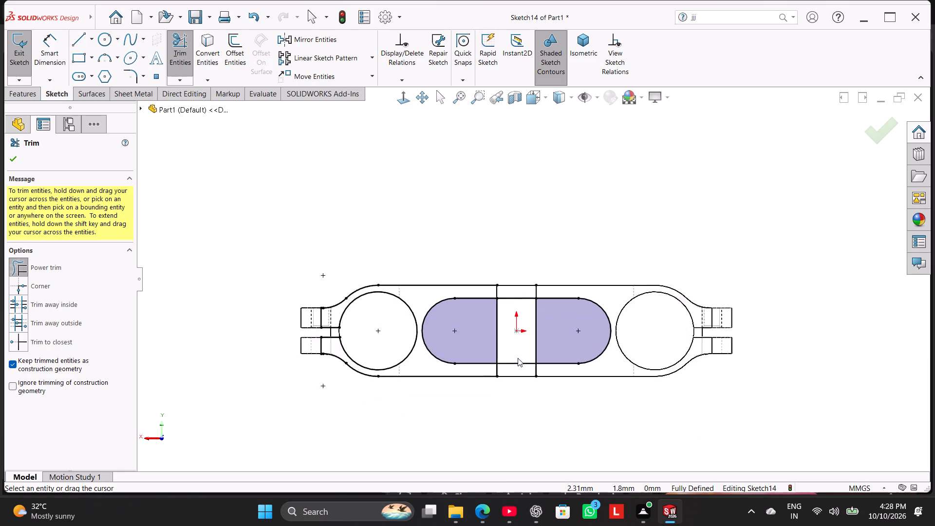
scroll(518, 358, "down", 2)
left_click_drag(563, 368, 467, 363)
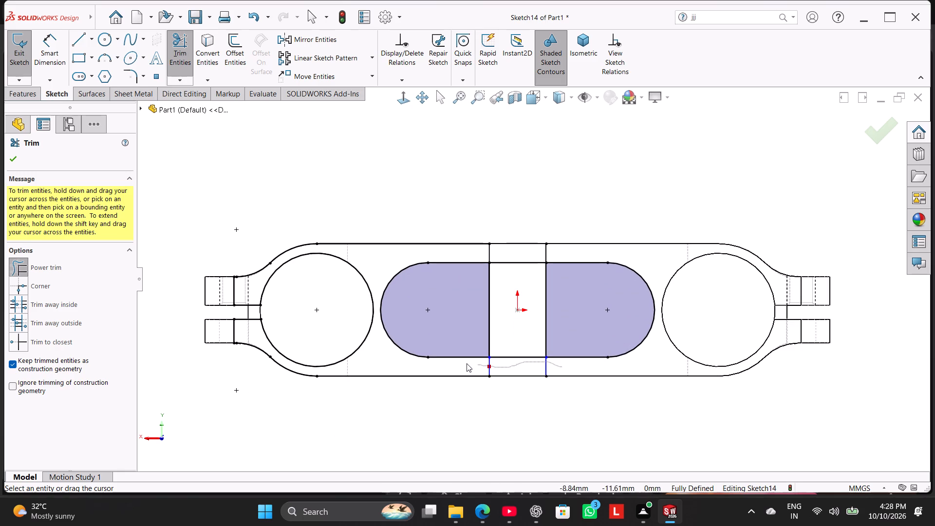
left_click_drag(467, 363, 461, 363)
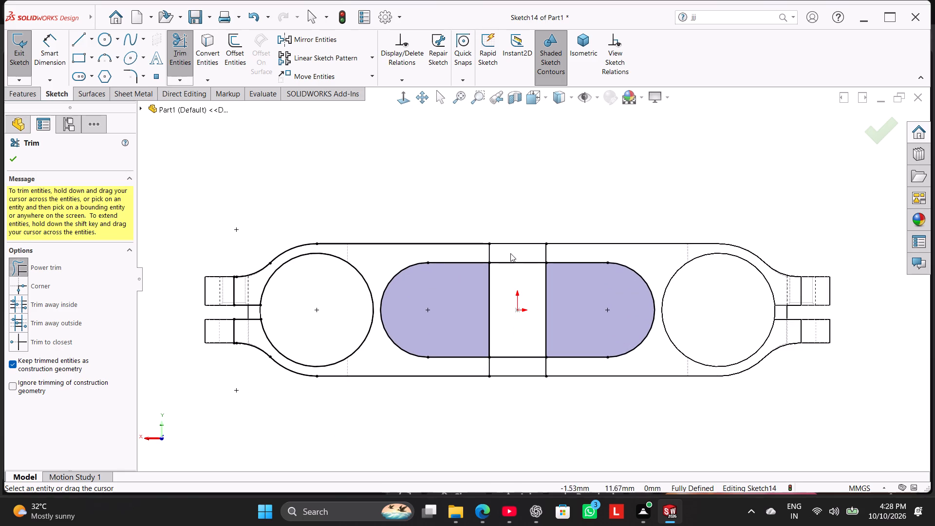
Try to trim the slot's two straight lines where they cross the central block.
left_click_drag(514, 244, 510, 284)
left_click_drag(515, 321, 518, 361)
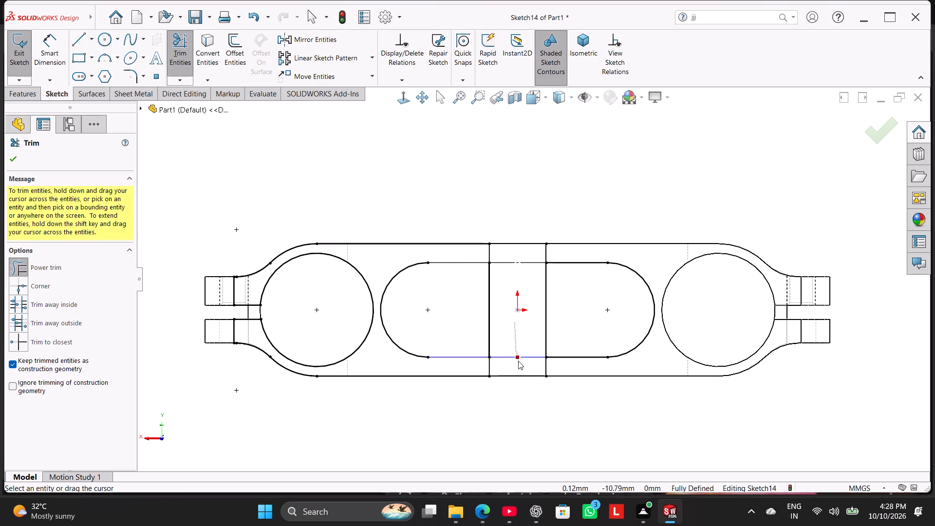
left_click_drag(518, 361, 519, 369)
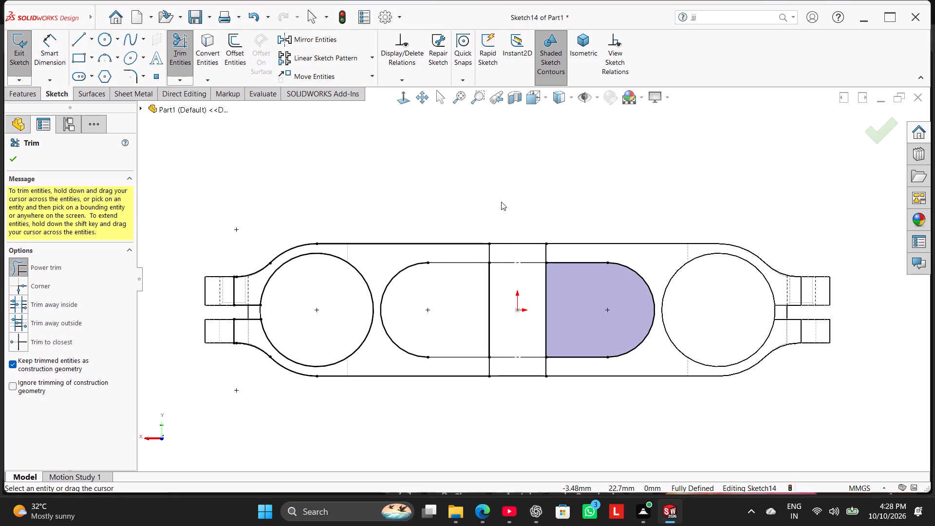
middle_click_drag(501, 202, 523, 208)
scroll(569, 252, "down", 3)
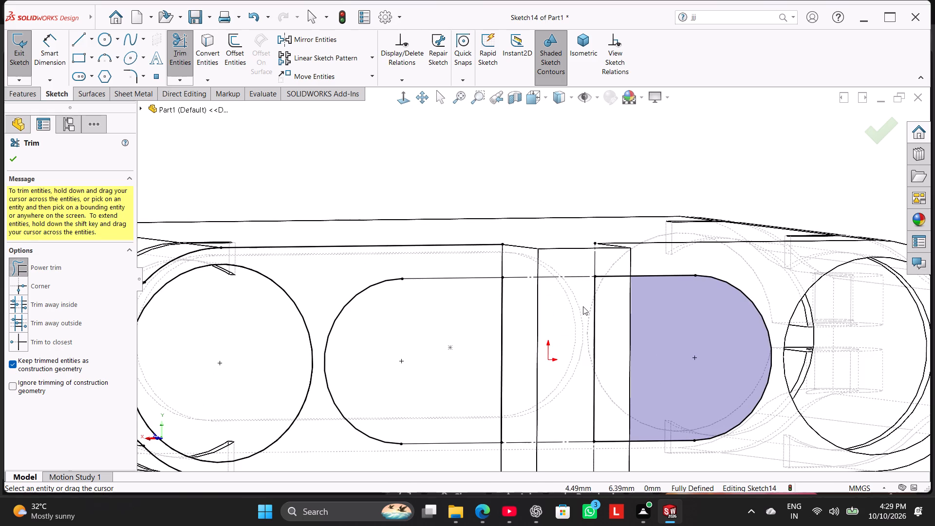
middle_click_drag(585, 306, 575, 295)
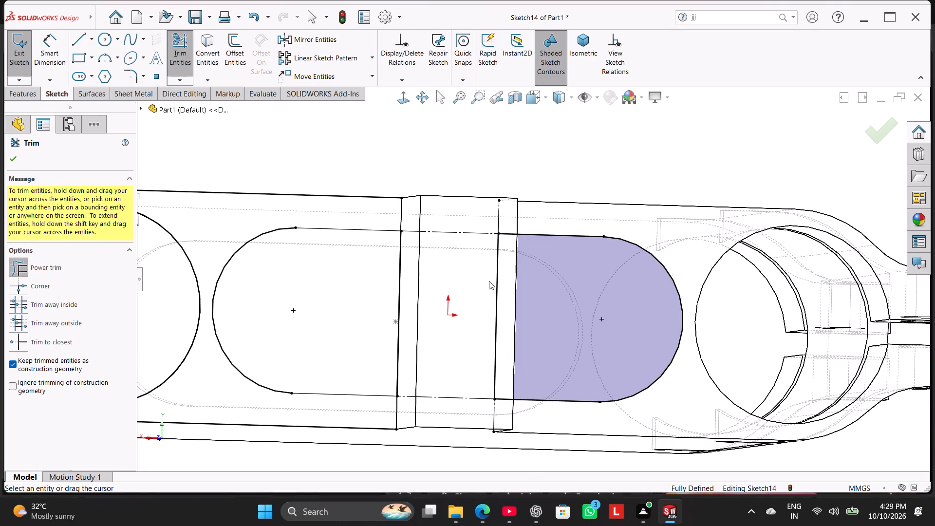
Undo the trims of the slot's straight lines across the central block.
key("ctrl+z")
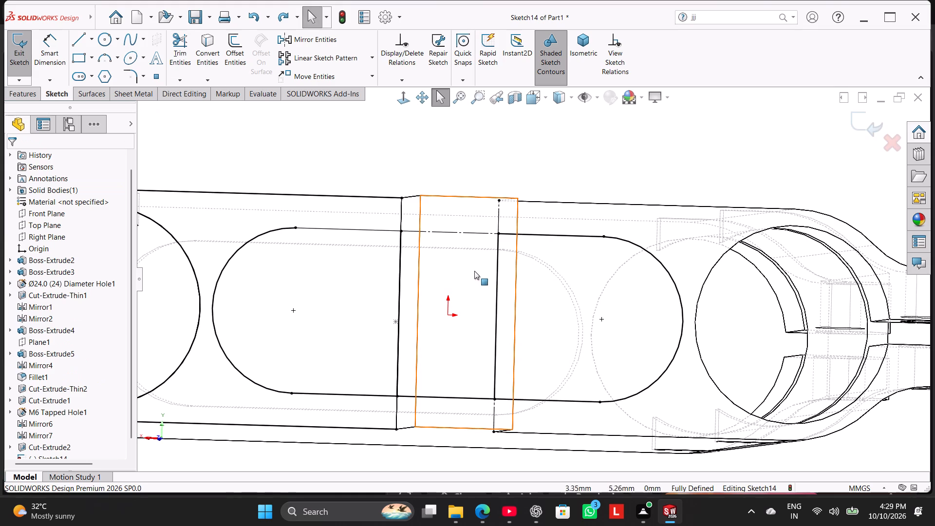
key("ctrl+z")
View the sketch plane straight on and set the display style to Shaded With Edges.
scroll(474, 269, "up", 2)
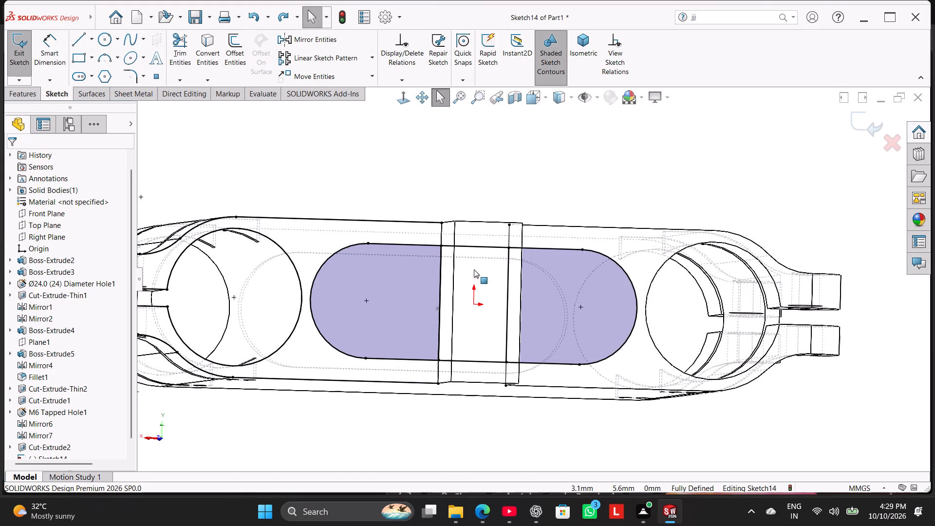
middle_click_drag(461, 180, 482, 188)
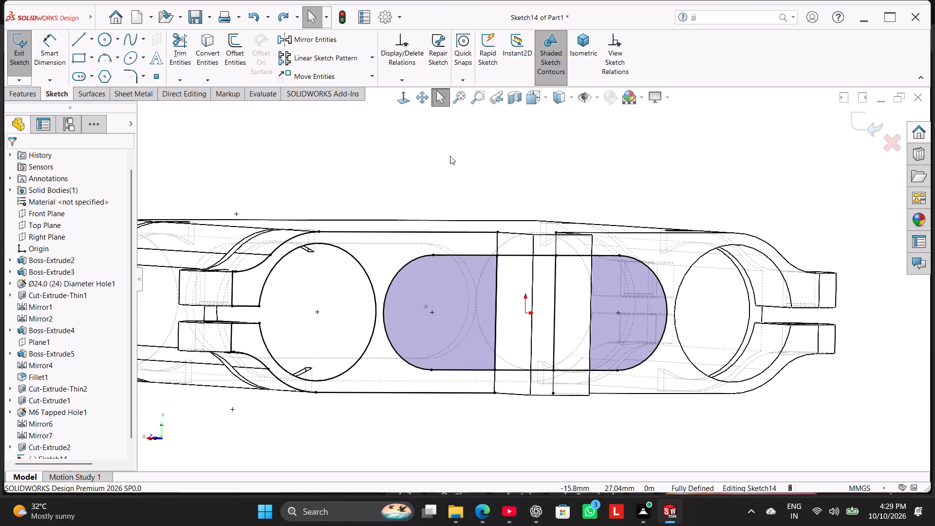
left_click(409, 99)
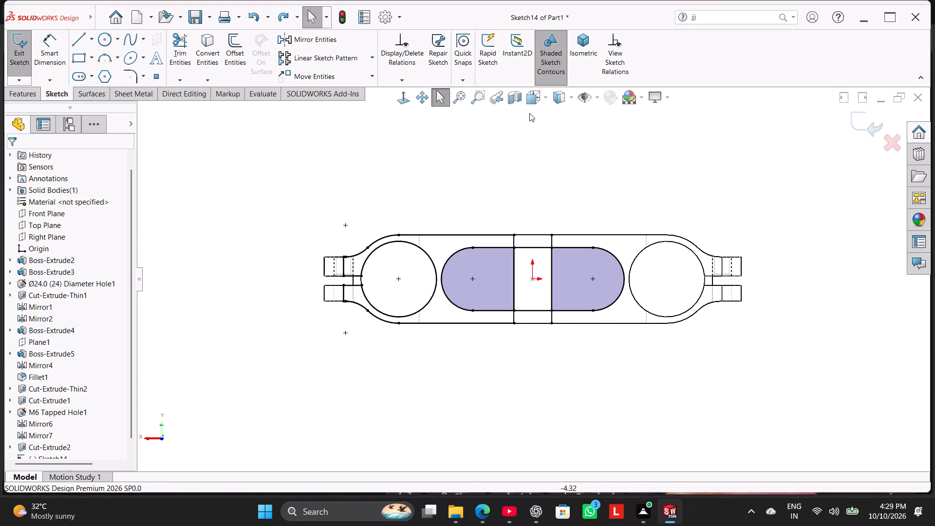
left_click(547, 91)
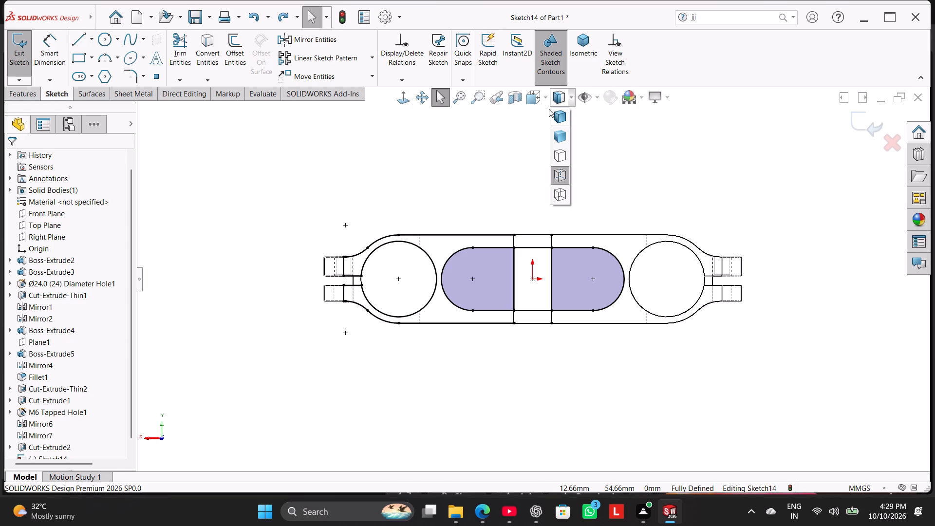
left_click(557, 118)
scroll(543, 222, "down", 3)
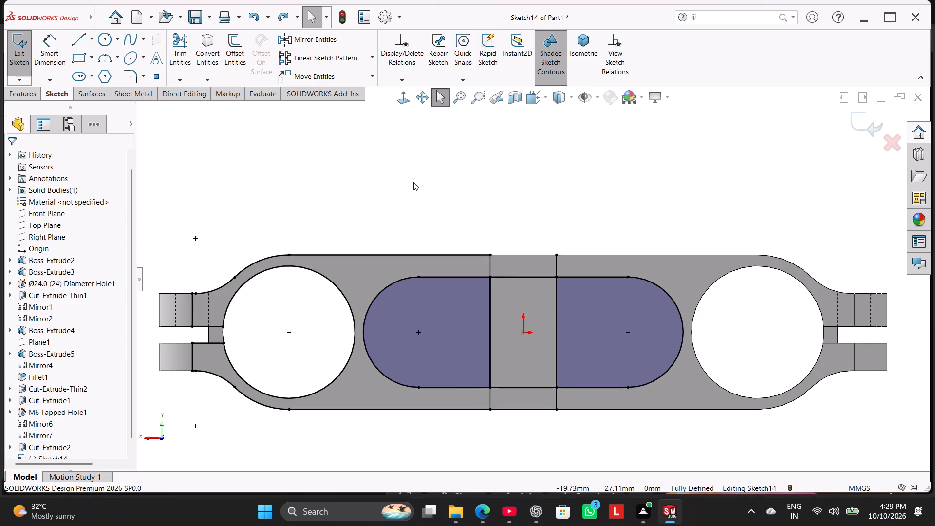
Power trim the block's edge line on the converted face's side beyond the slot again, keeping trimmed parts as construction geometry.
middle_click(411, 185)
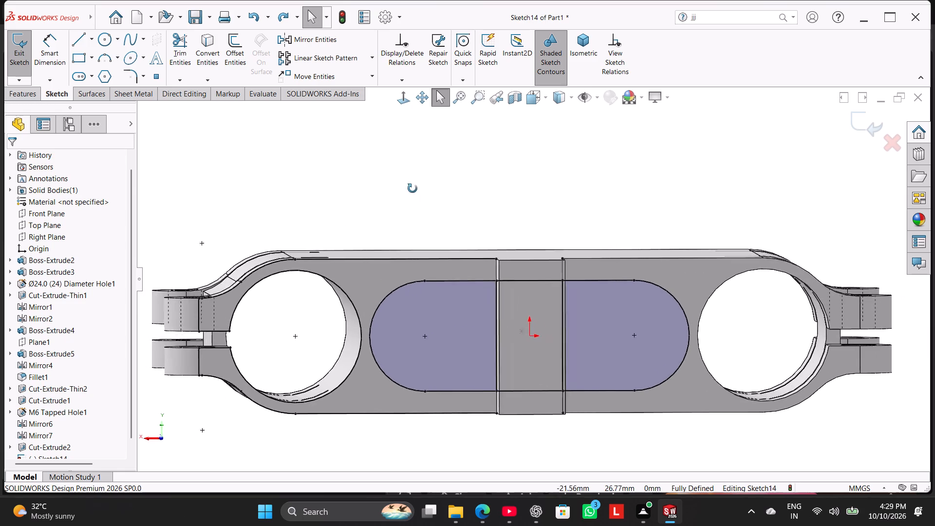
left_click(403, 96)
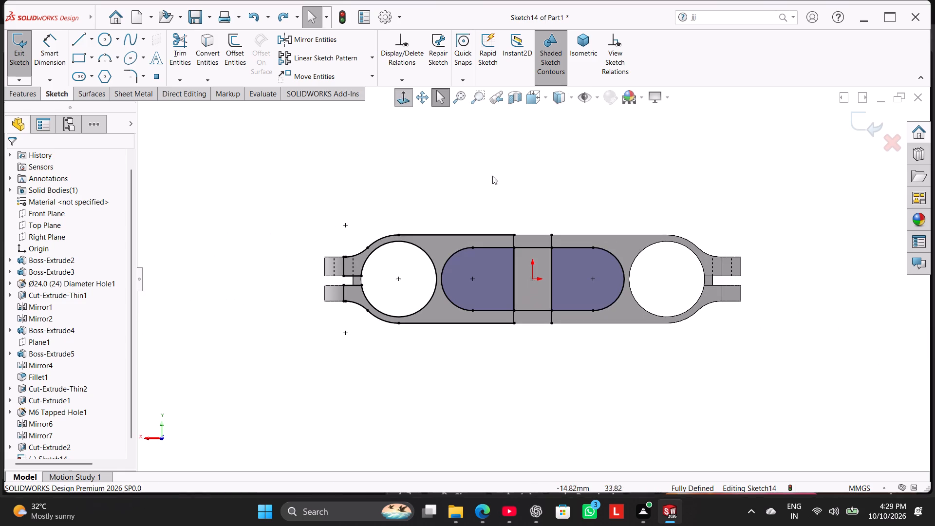
scroll(558, 215, "down", 3)
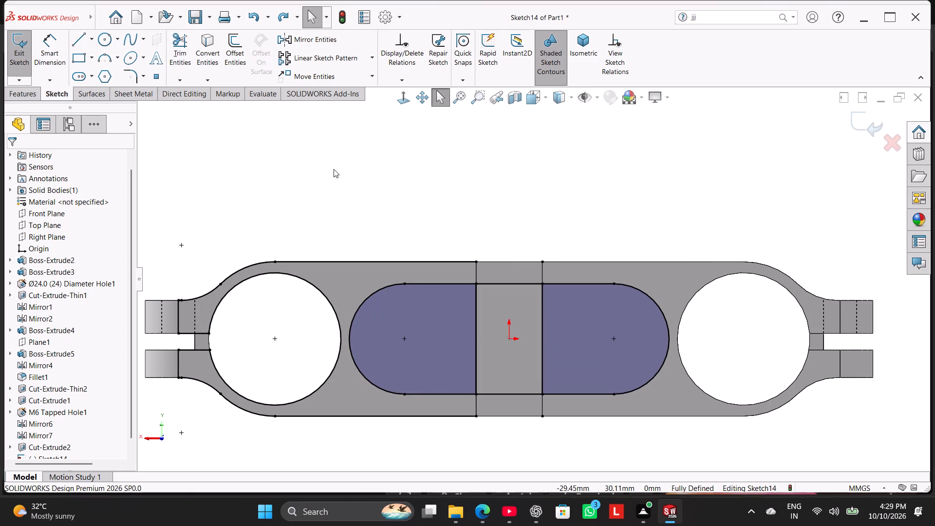
left_click(185, 47)
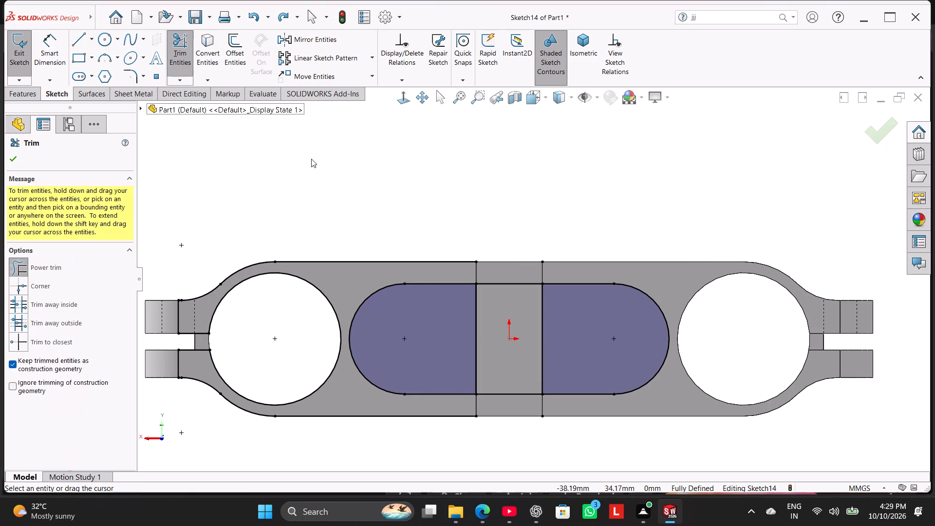
left_click_drag(503, 273, 463, 271)
left_click_drag(493, 407, 455, 404)
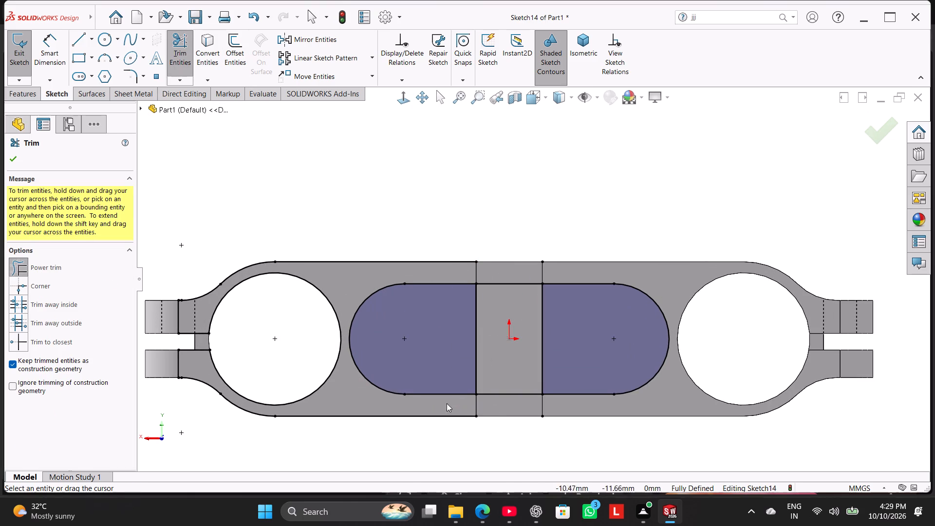
left_click(8, 161)
Turn off keeping trimmed entities as construction geometry and trim away the converted face's upper outline, bore circle and lug slit lines.
left_click(182, 58)
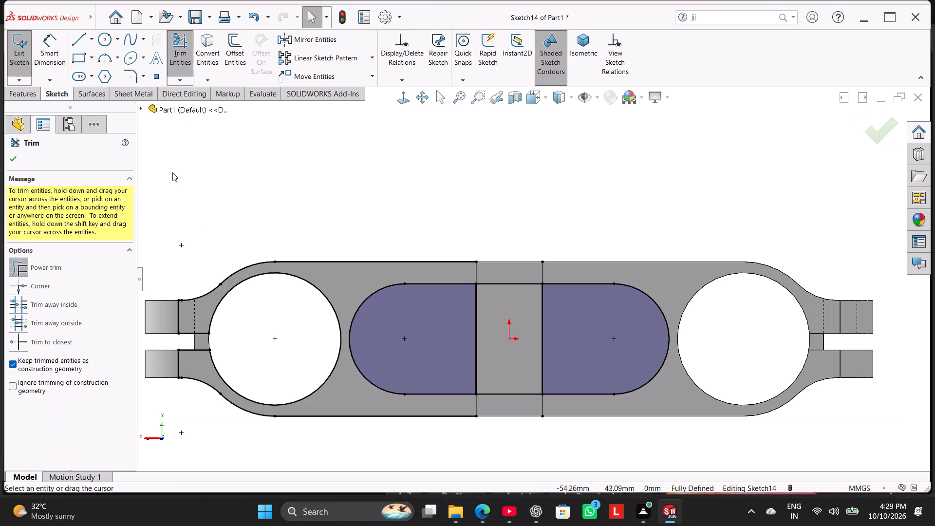
left_click(62, 363)
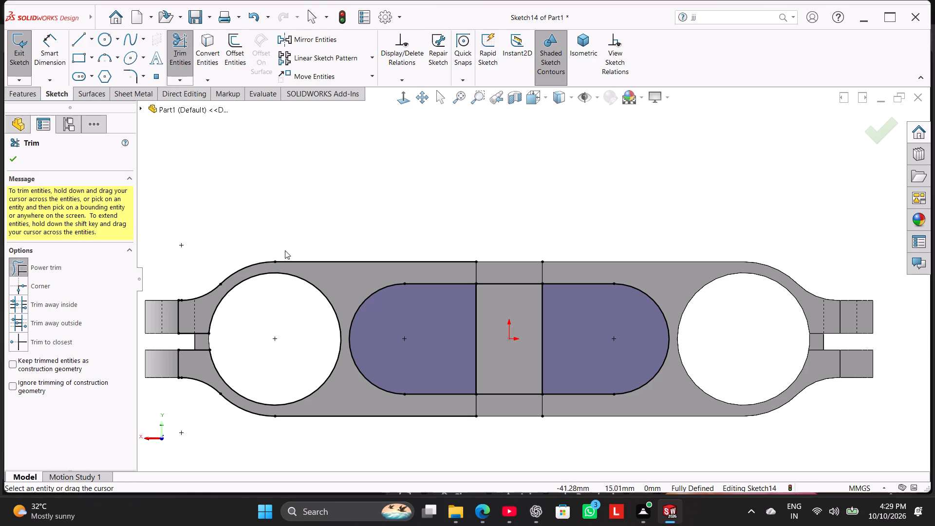
left_click_drag(288, 236, 288, 279)
left_click_drag(221, 232, 241, 291)
left_click_drag(179, 256, 192, 314)
left_click_drag(162, 307, 210, 322)
left_click_drag(170, 278, 182, 314)
left_click_drag(178, 283, 183, 322)
left_click(200, 330)
left_click_drag(197, 316, 197, 357)
left_click_drag(186, 309, 178, 365)
Trim away the converted face's lower outline, from the lug arcs along the straight bottom edge to the central block.
left_click_drag(168, 360, 193, 390)
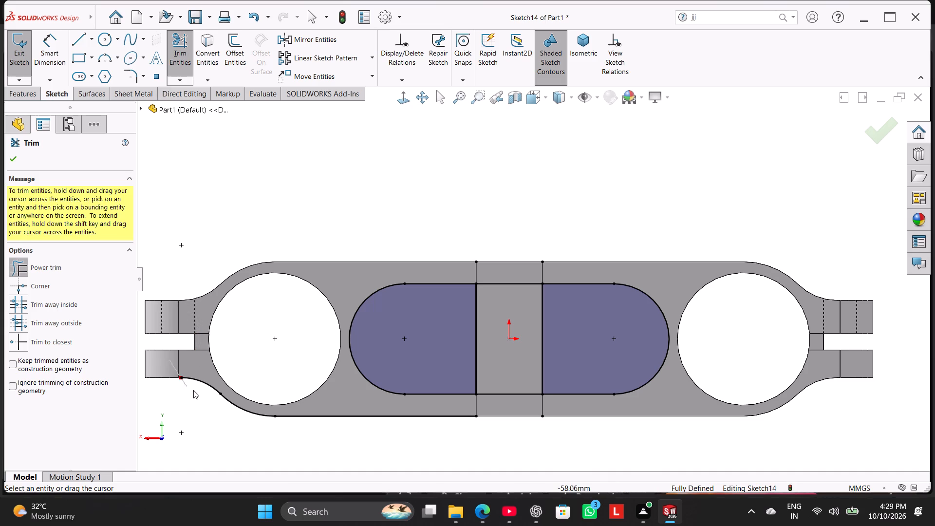
left_click_drag(193, 390, 196, 391)
left_click_drag(183, 358, 217, 406)
left_click_drag(211, 382, 272, 429)
left_click_drag(244, 401, 314, 426)
left_click_drag(315, 407, 334, 414)
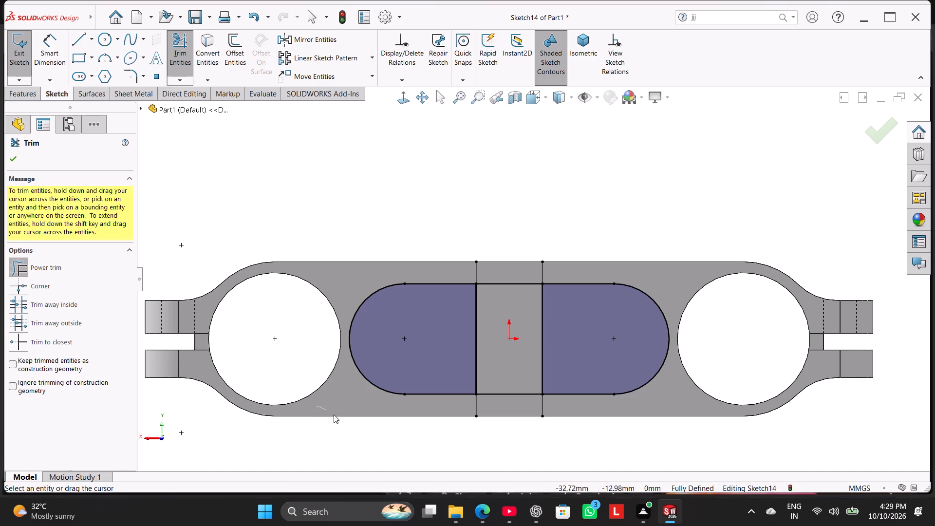
left_click_drag(334, 414, 369, 436)
left_click_drag(206, 271, 154, 393)
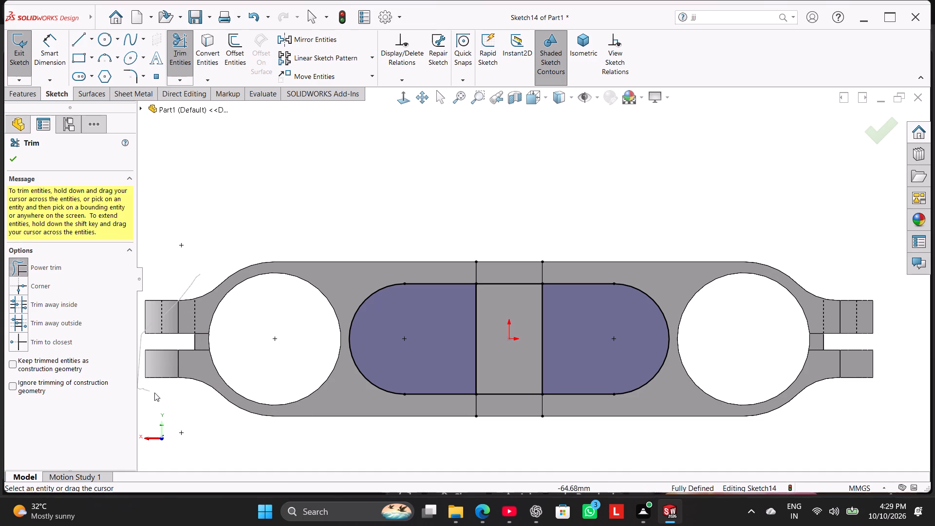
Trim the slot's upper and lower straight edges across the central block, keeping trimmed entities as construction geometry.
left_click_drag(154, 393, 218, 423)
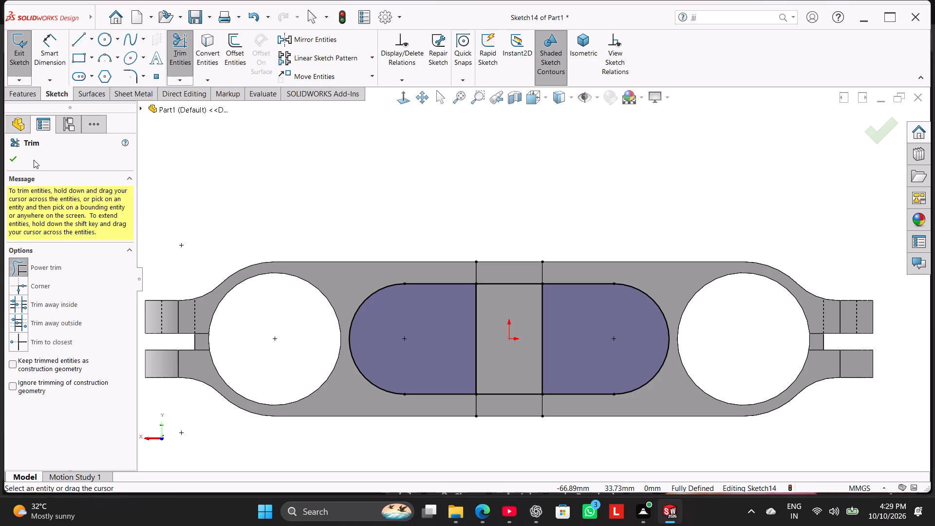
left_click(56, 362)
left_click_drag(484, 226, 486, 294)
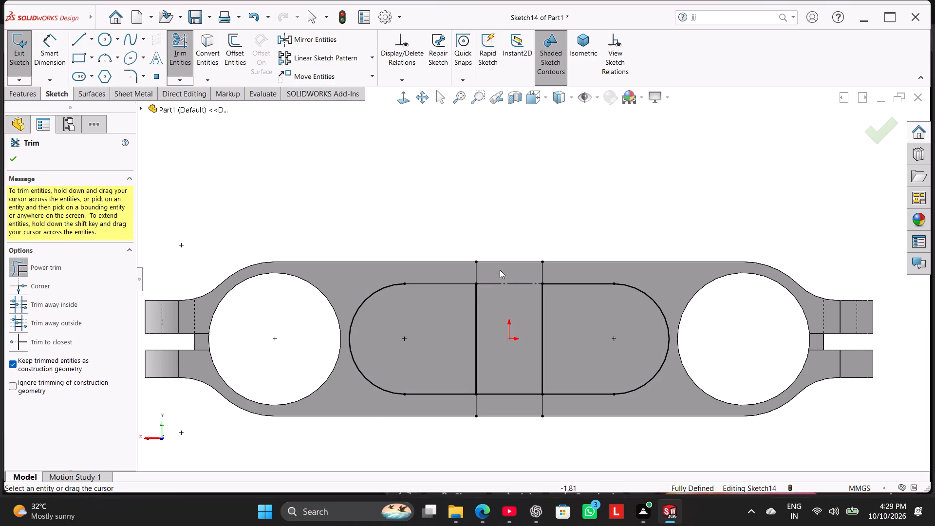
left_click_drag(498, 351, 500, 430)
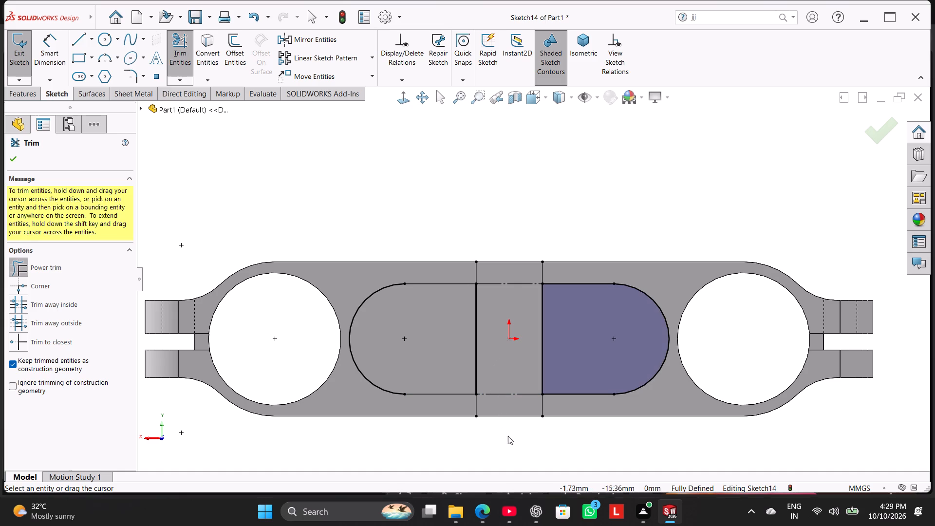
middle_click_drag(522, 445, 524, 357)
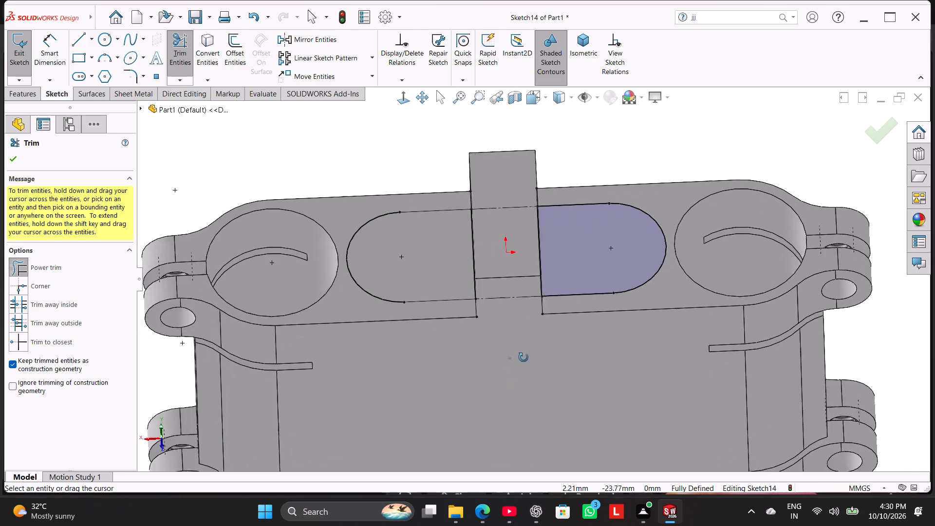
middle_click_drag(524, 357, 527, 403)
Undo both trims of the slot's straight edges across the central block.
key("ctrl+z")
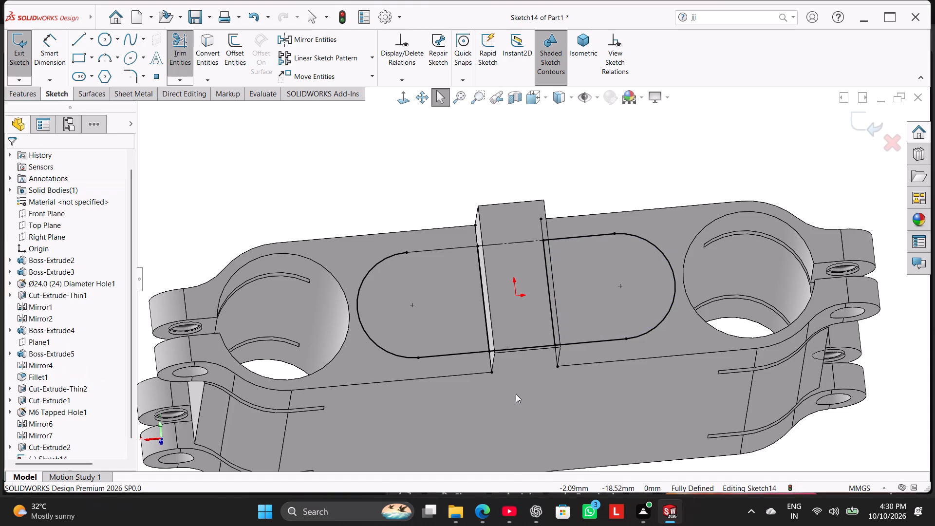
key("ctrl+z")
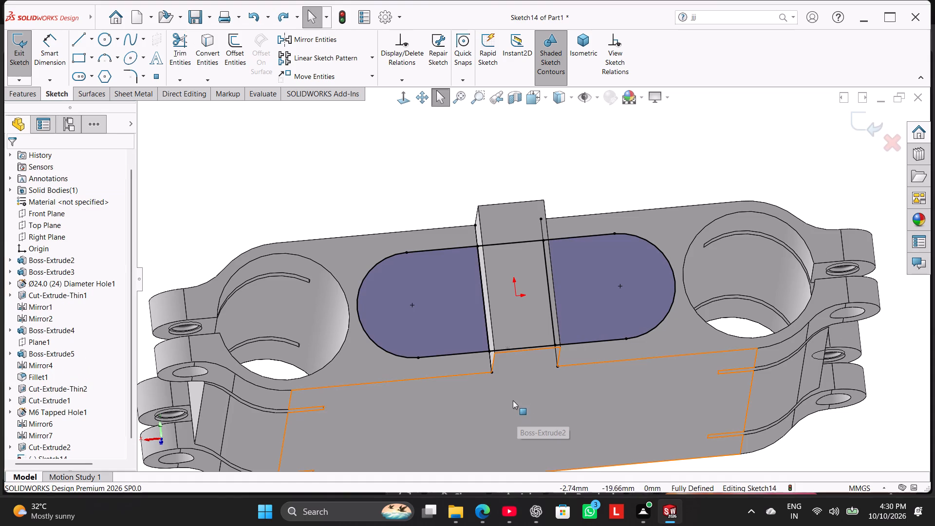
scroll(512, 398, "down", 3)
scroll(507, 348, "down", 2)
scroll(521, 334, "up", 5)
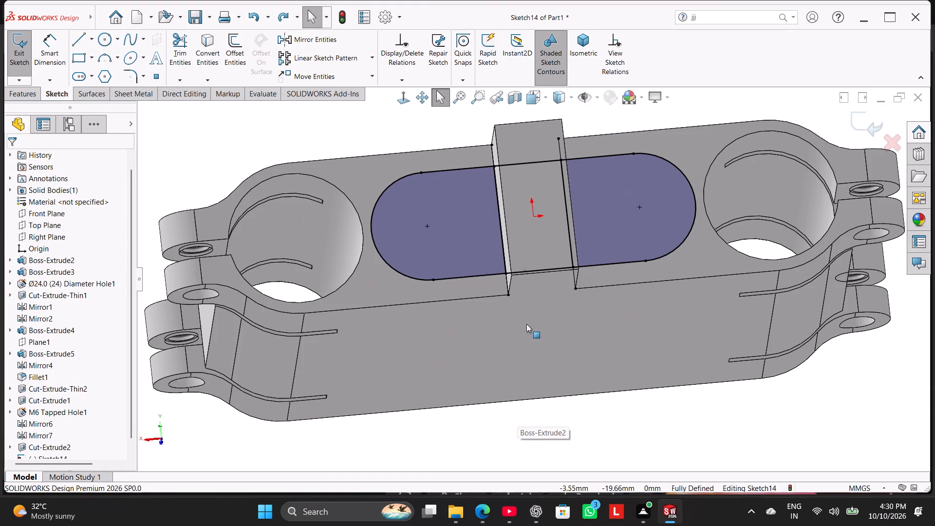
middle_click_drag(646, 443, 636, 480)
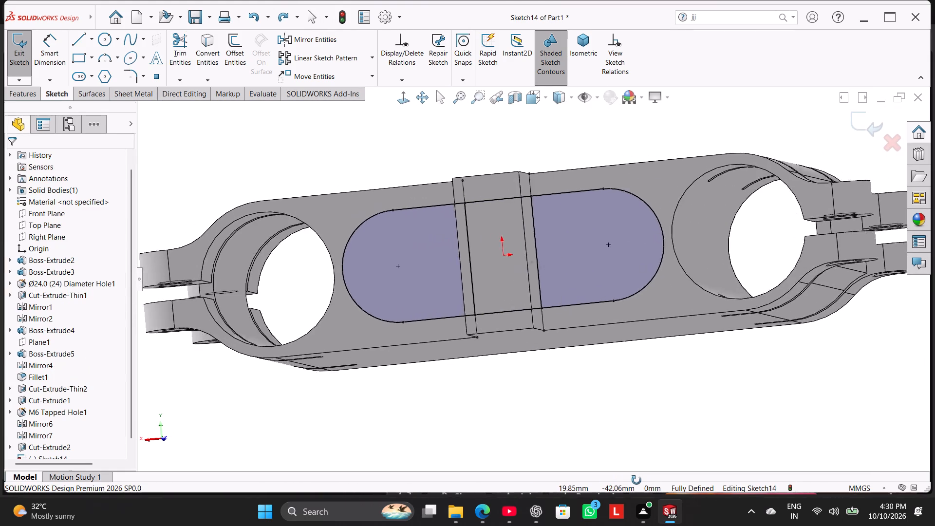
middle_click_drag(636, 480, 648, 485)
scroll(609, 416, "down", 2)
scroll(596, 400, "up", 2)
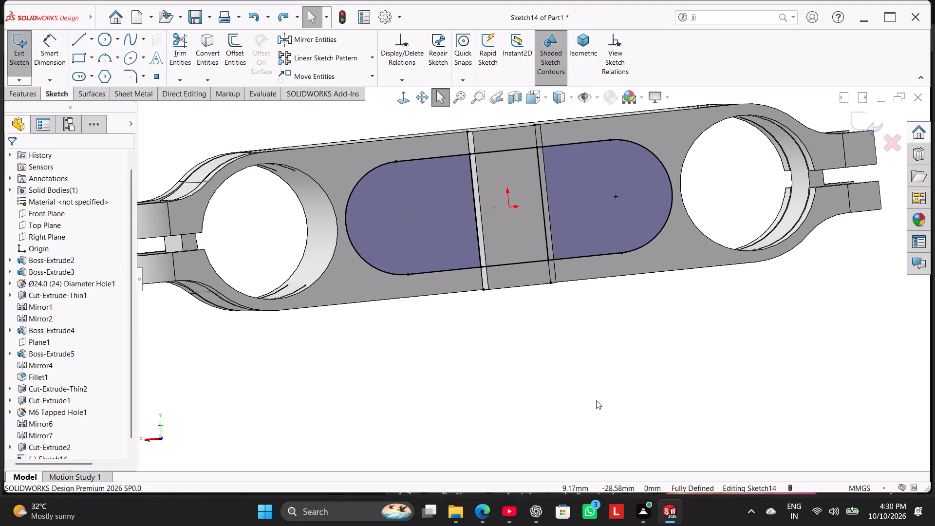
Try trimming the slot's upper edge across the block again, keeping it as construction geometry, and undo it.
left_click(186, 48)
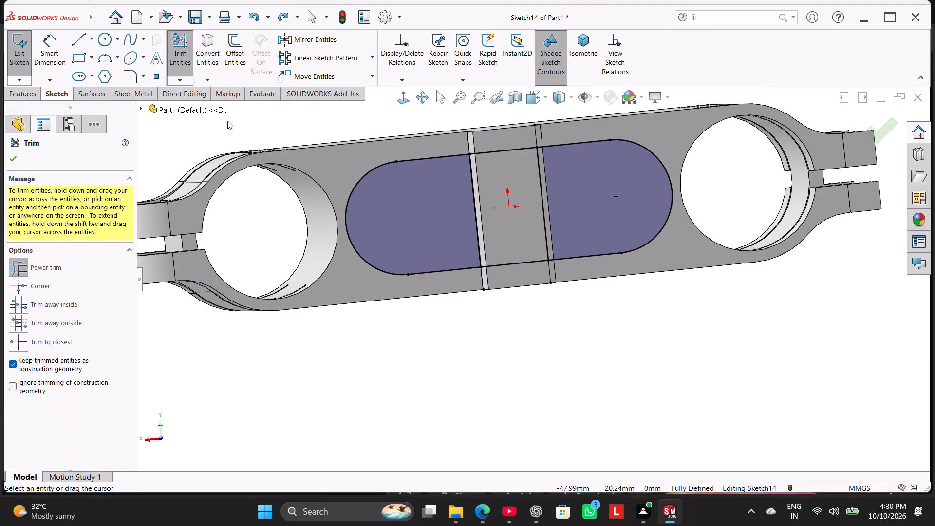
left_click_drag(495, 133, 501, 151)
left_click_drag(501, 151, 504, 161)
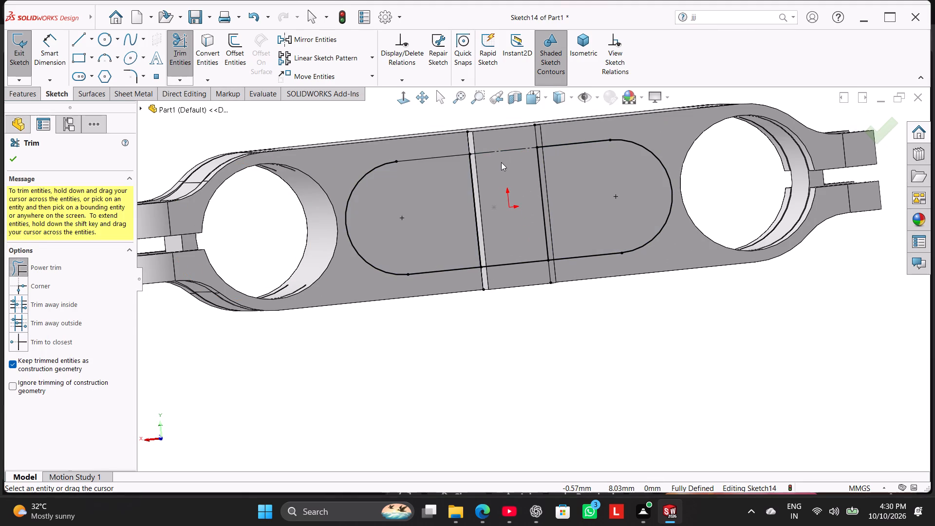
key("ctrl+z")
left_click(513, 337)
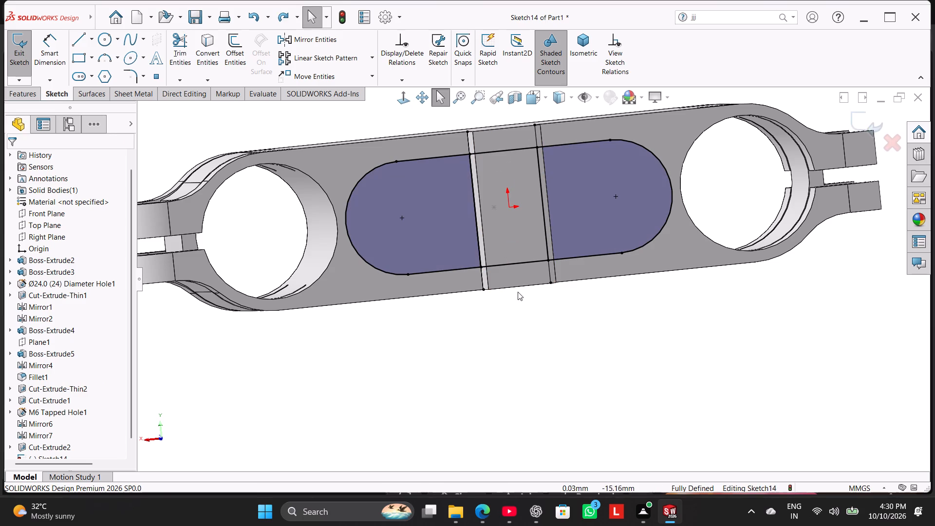
View the slot sketch straight on and exit the sketch.
scroll(522, 284, "up", 1)
scroll(568, 282, "down", 2)
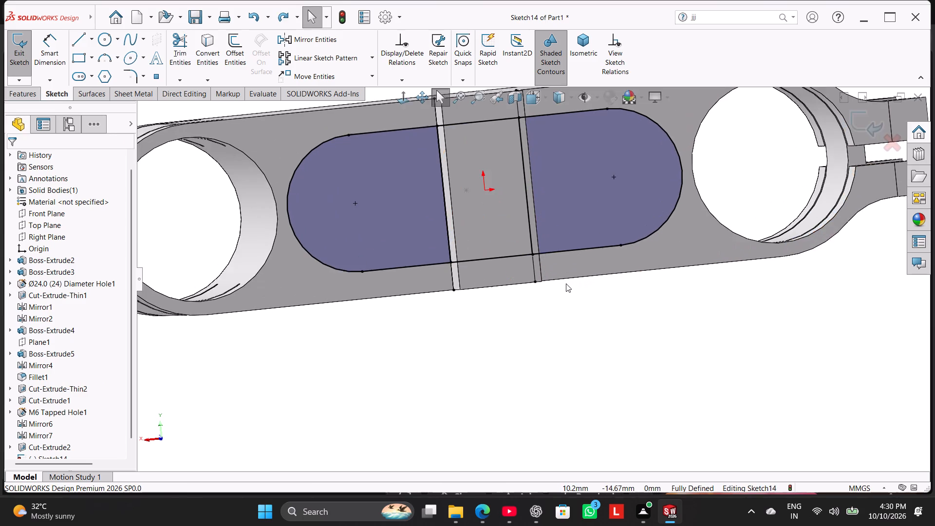
scroll(566, 283, "down", 1)
scroll(460, 259, "down", 4)
scroll(460, 259, "up", 7)
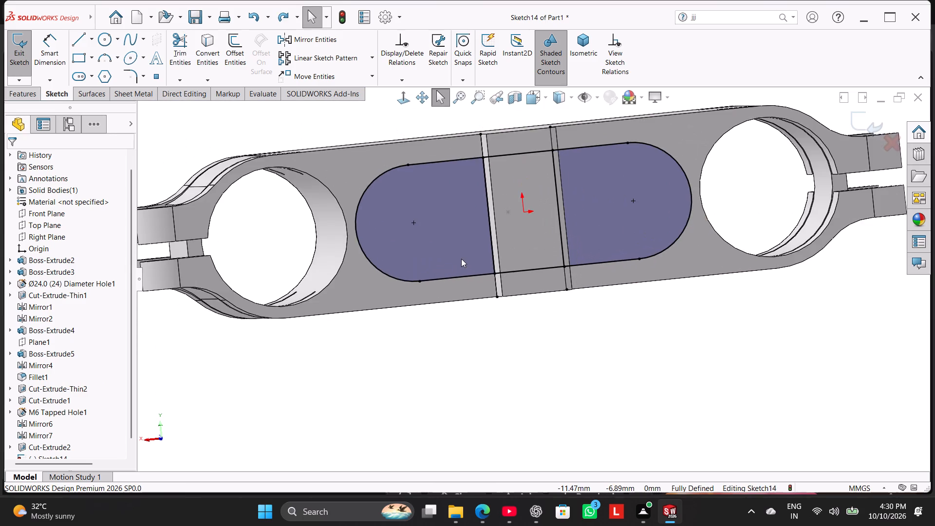
left_click(400, 100)
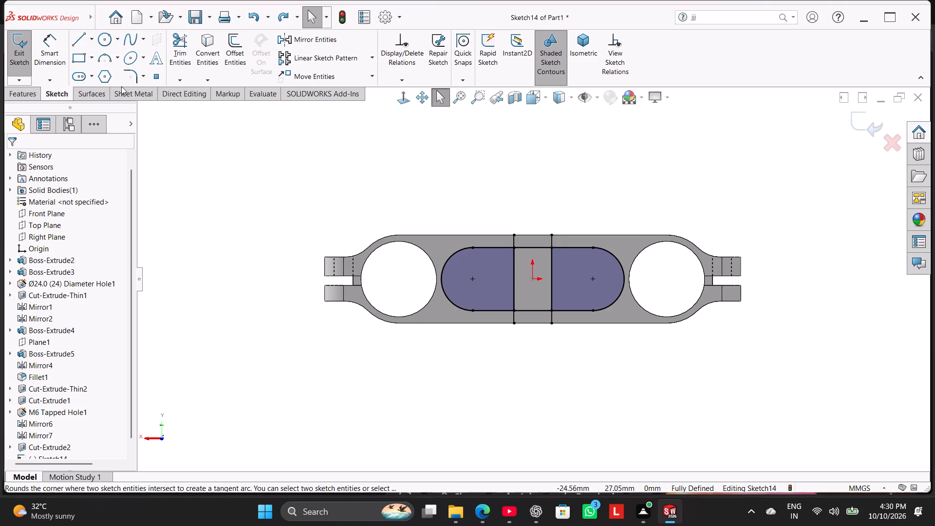
left_click(23, 58)
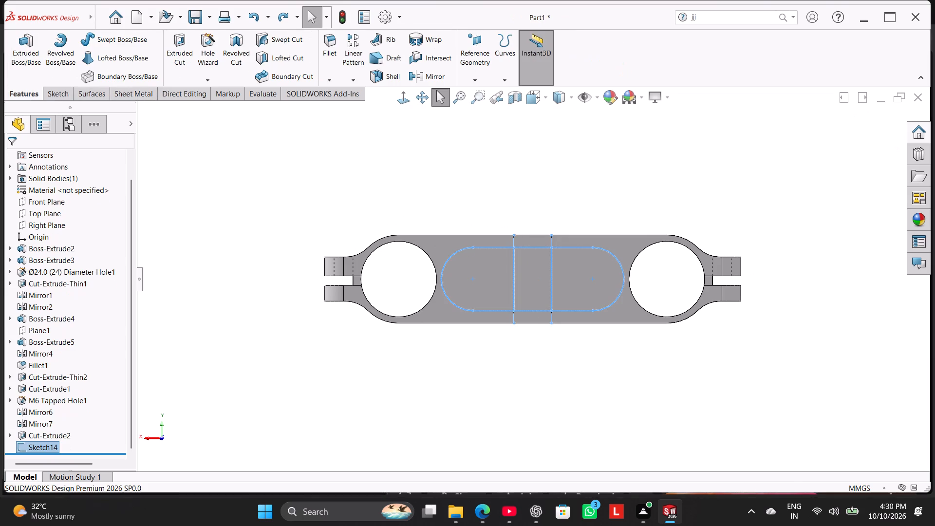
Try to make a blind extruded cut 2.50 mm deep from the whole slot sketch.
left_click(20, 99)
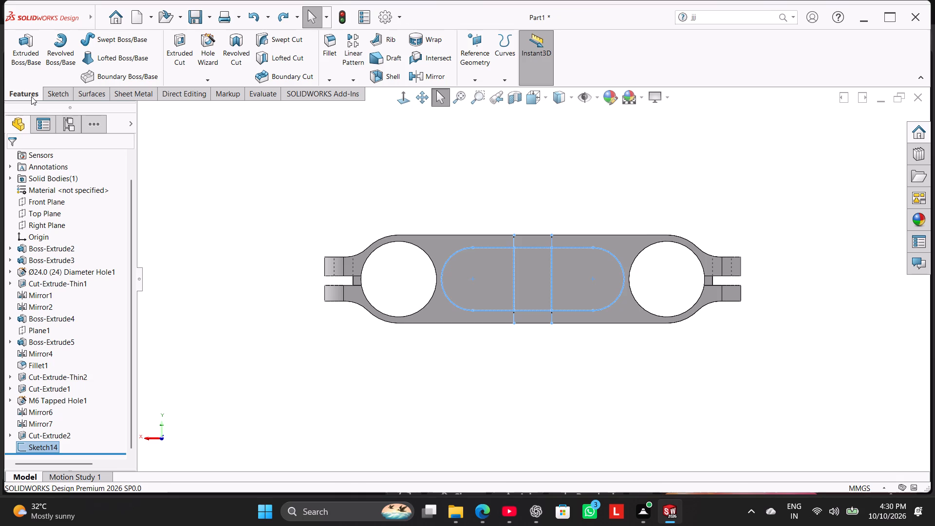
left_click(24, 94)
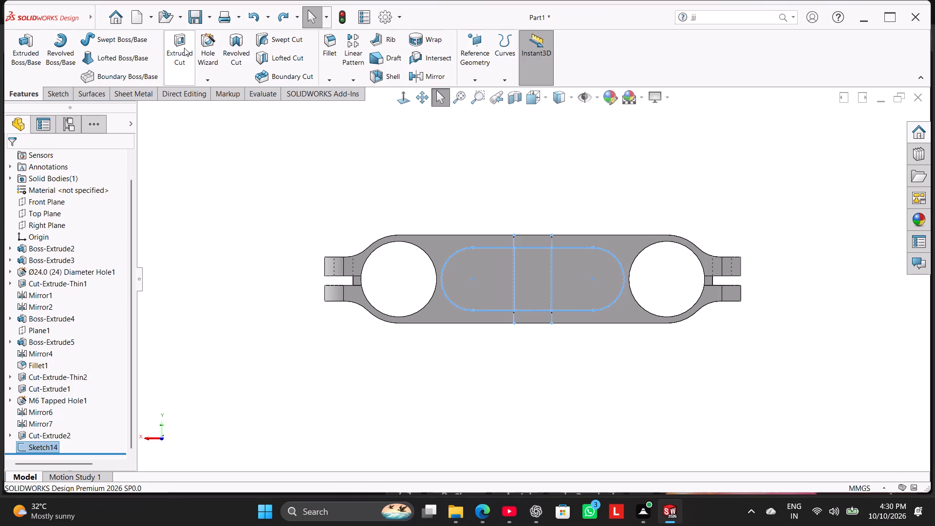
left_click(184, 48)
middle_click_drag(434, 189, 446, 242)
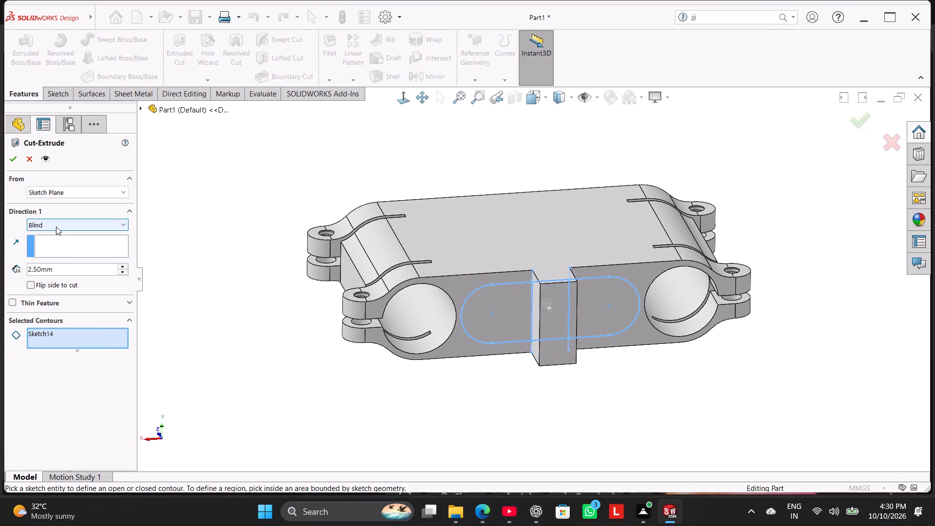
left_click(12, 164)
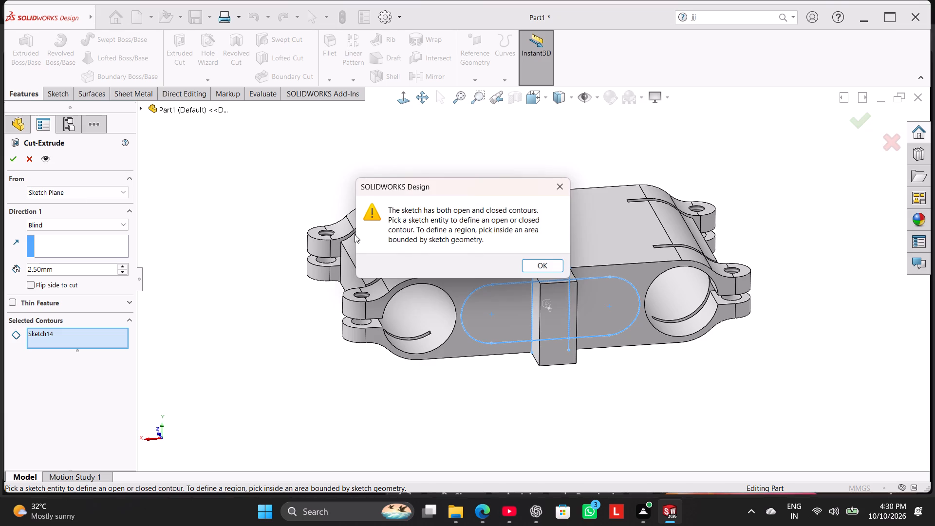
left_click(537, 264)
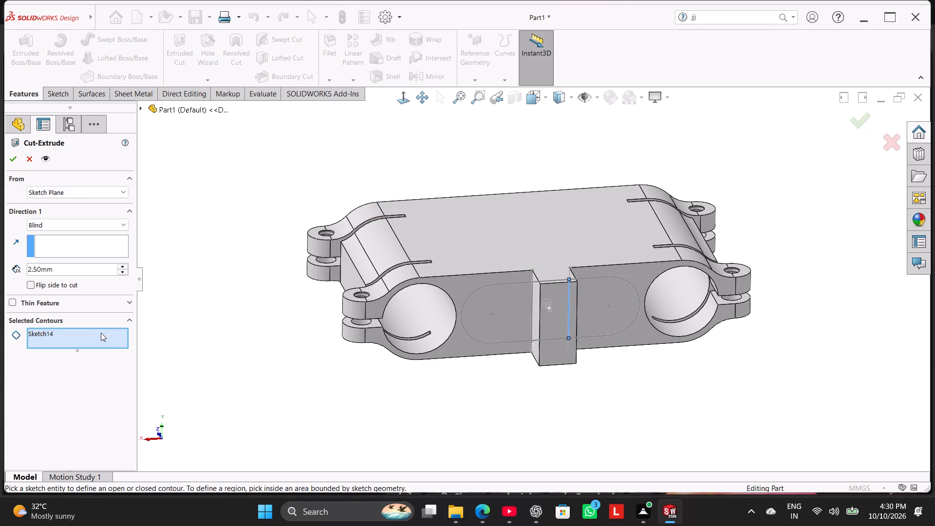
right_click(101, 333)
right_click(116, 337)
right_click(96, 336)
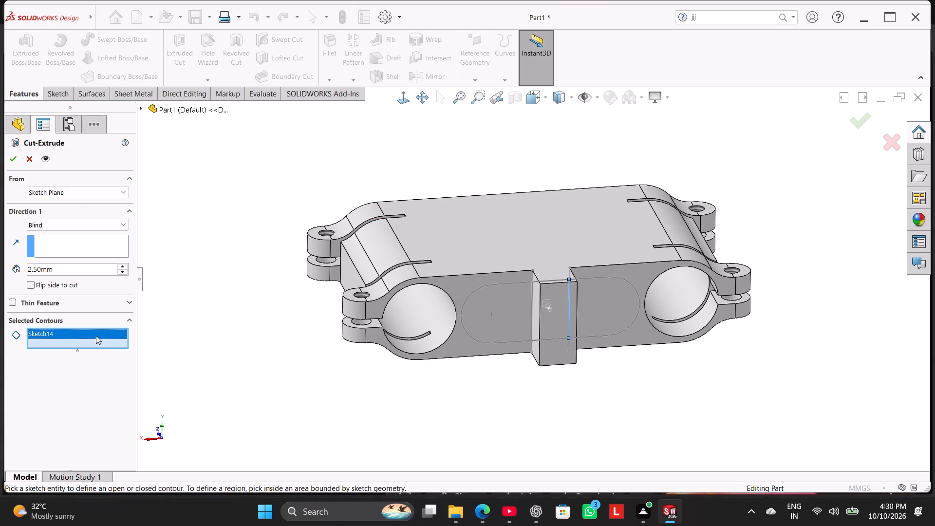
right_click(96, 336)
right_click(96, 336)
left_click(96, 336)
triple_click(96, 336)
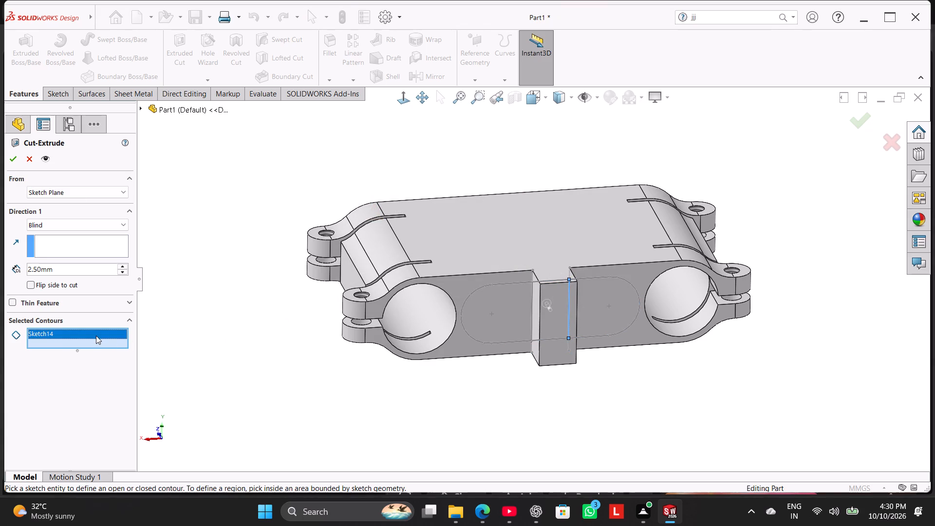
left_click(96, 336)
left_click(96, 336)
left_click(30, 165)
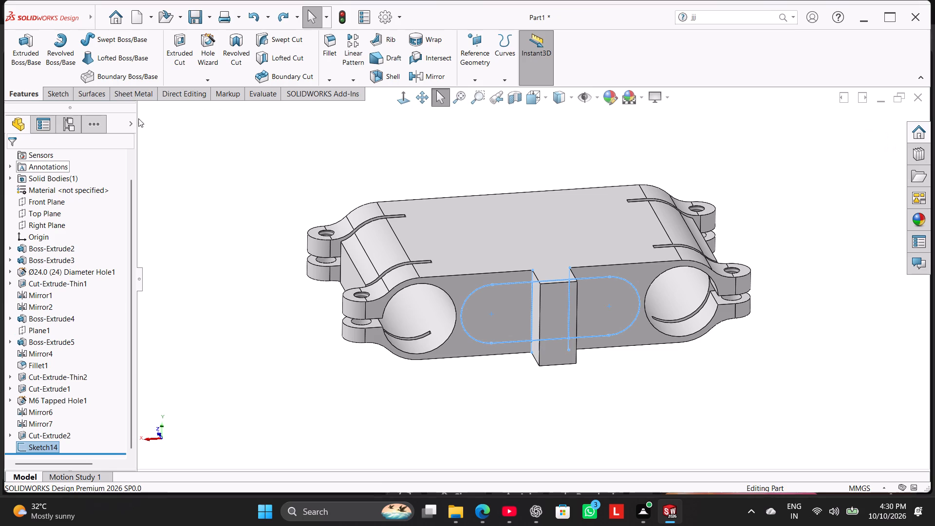
Set up a blind 2.50 mm extruded cut using only the two slot regions on either side of the central block.
left_click(175, 60)
right_click(97, 331)
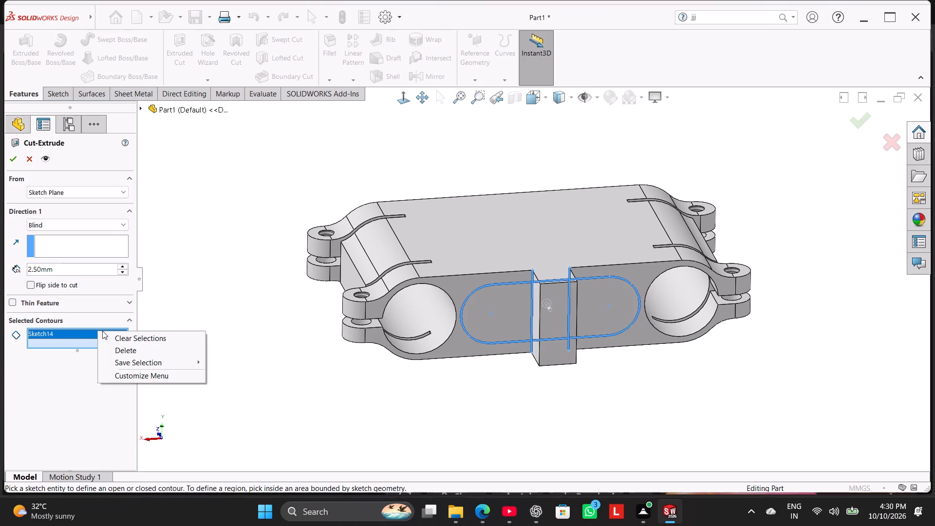
left_click(122, 332)
left_click(490, 310)
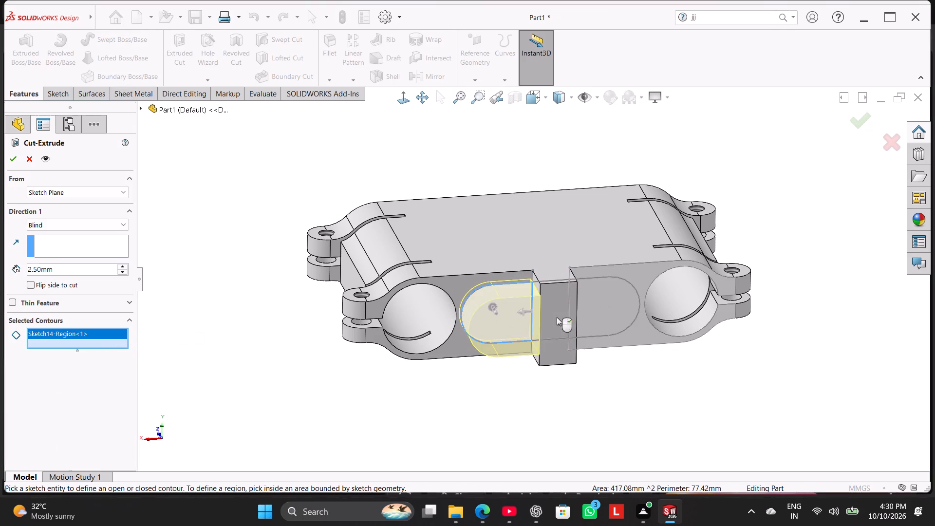
left_click(589, 310)
middle_click_drag(371, 360, 340, 366)
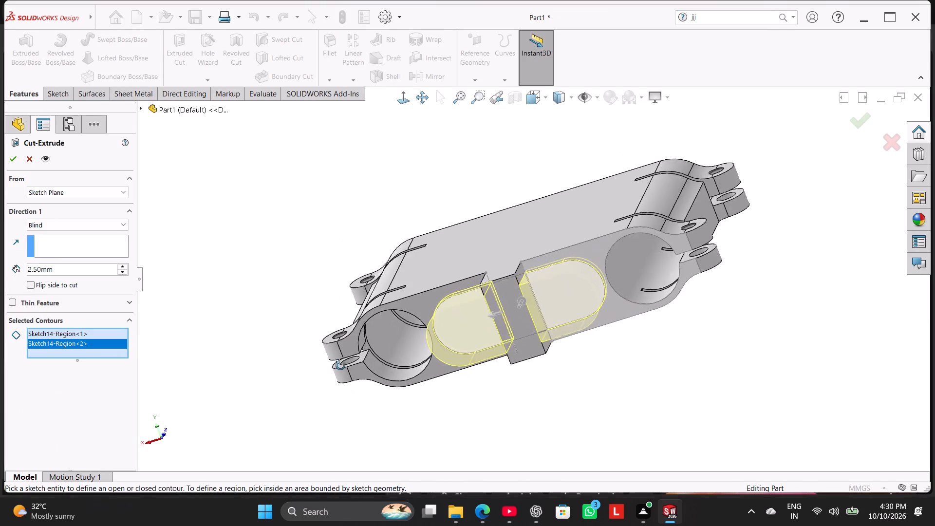
middle_click_drag(340, 366, 357, 348)
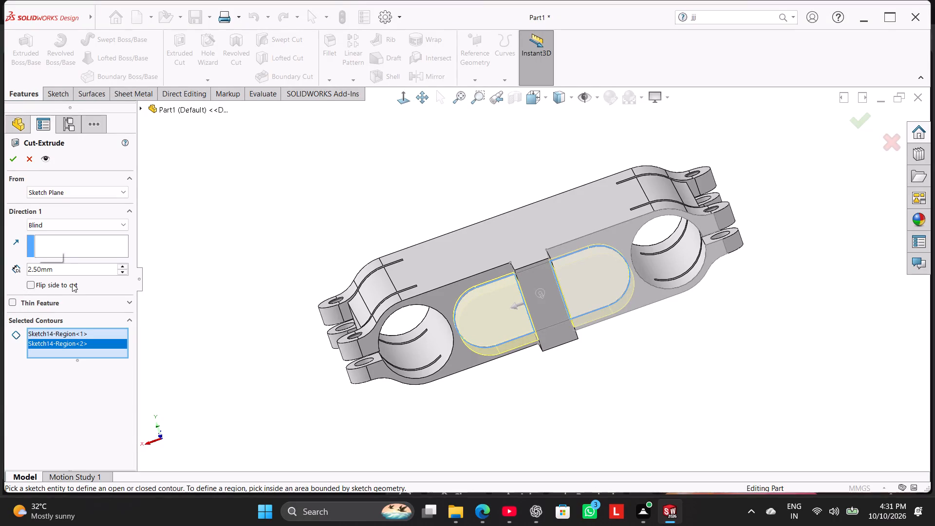
middle_click_drag(200, 316, 256, 384)
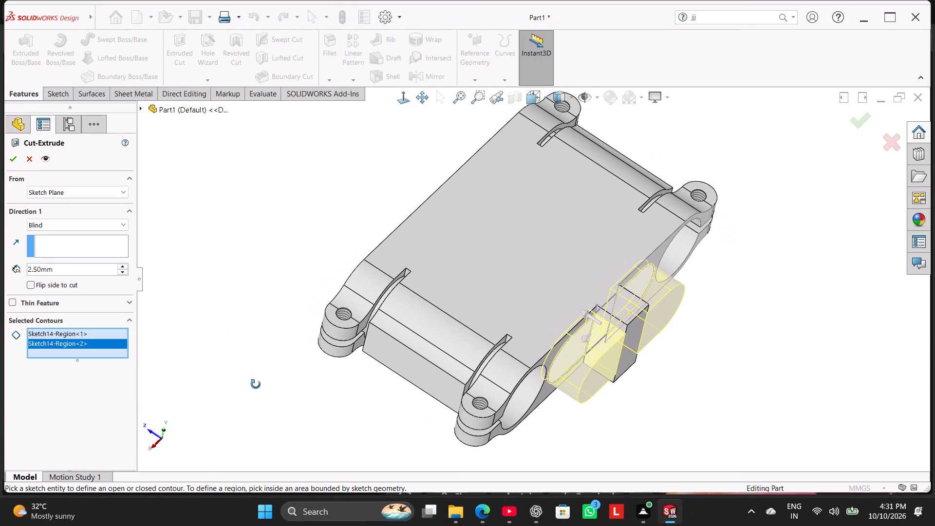
middle_click_drag(256, 384, 255, 384)
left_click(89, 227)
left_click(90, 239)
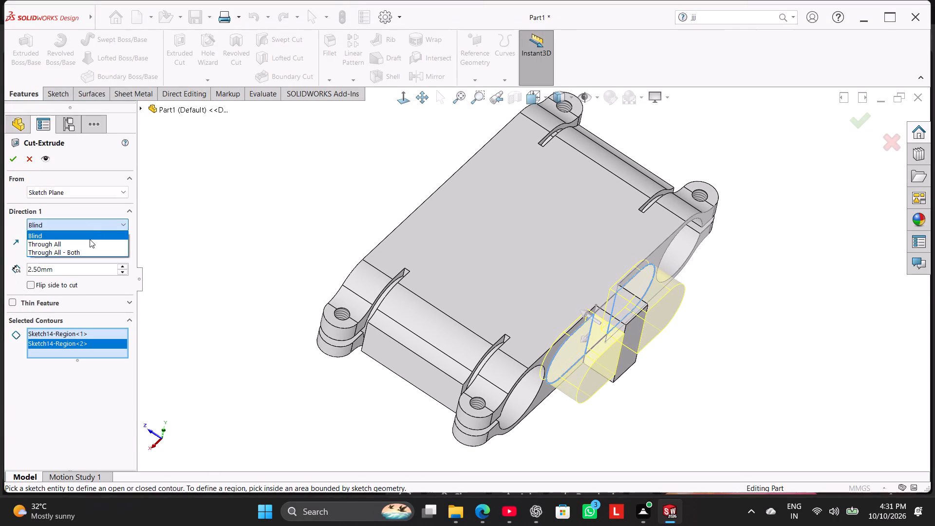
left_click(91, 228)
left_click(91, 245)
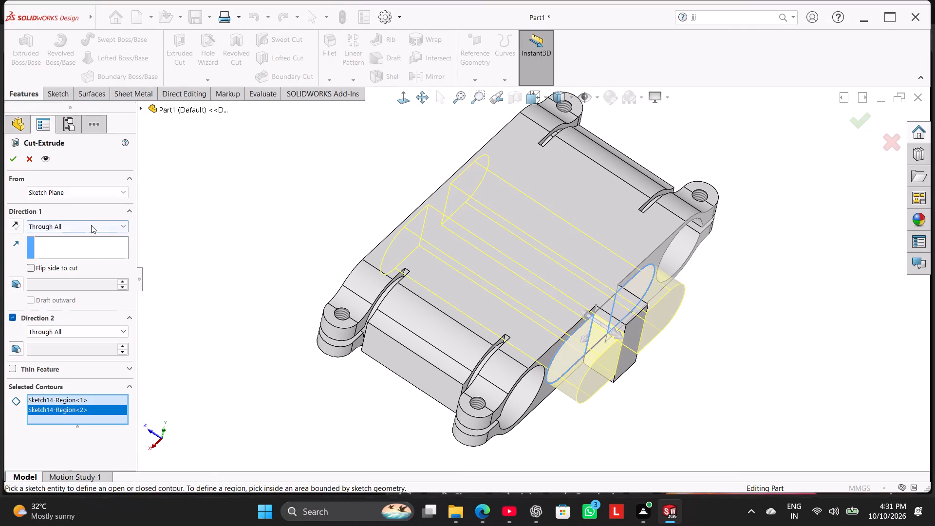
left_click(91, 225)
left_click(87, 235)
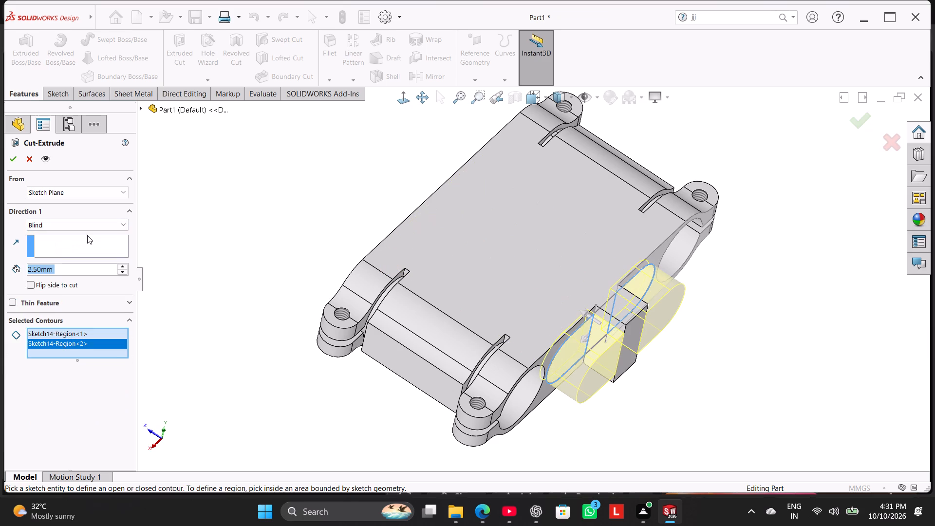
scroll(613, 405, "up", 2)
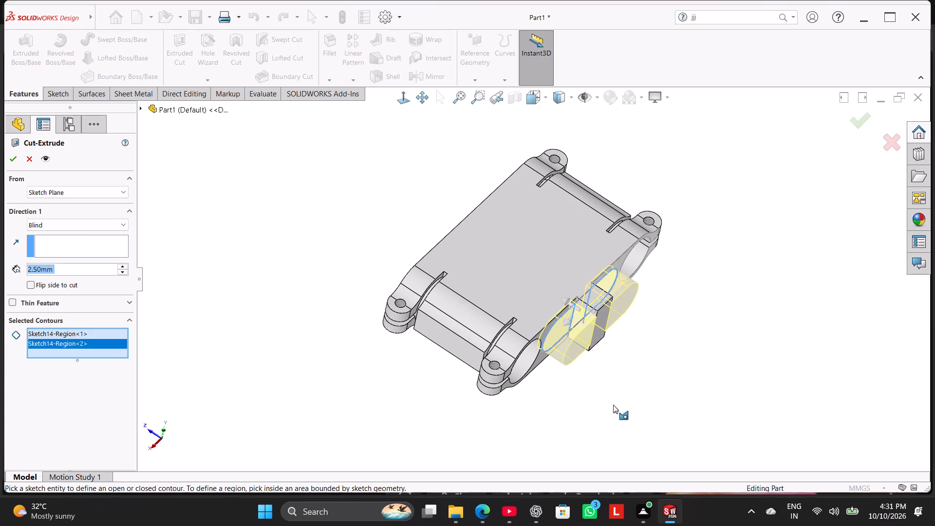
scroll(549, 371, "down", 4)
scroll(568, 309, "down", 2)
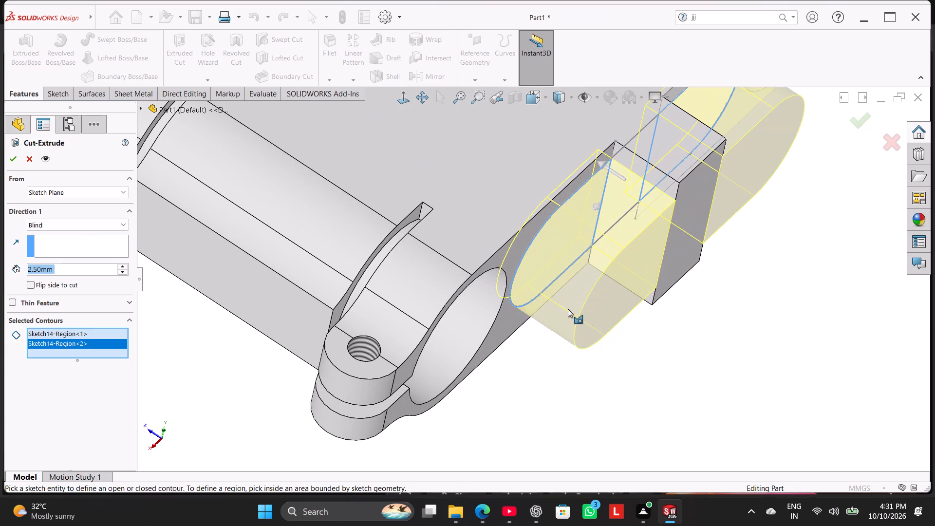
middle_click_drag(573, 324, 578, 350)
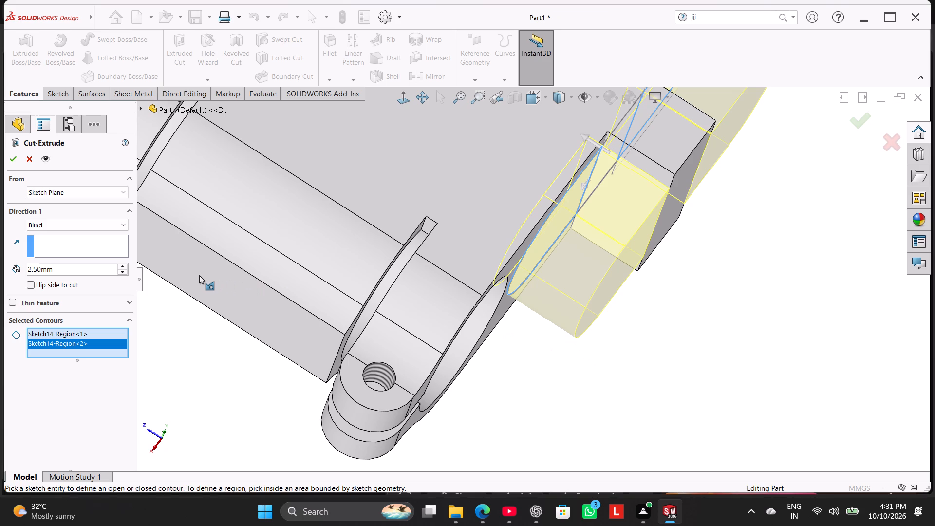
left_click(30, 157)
Make a blind extruded cut 2.50 mm deep from the closed slot contour picked on the end face.
left_click(183, 46)
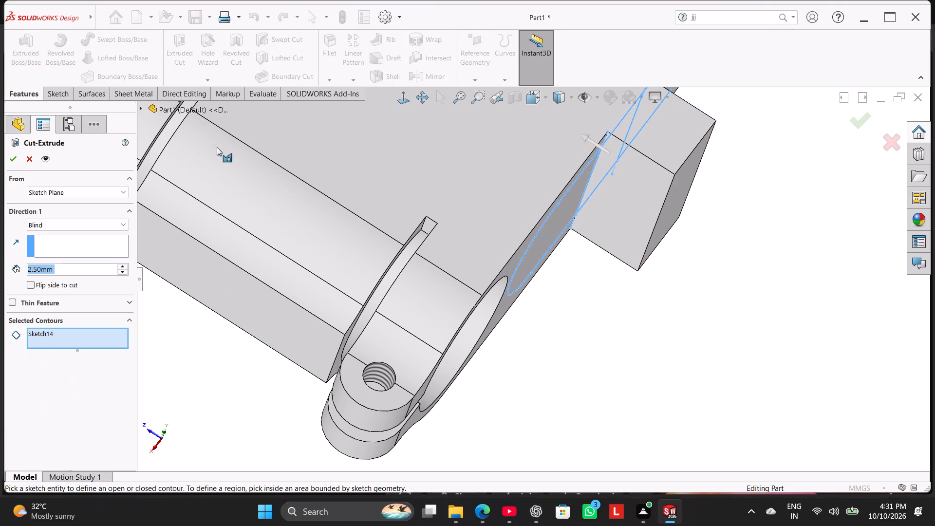
left_click(84, 228)
left_click(83, 243)
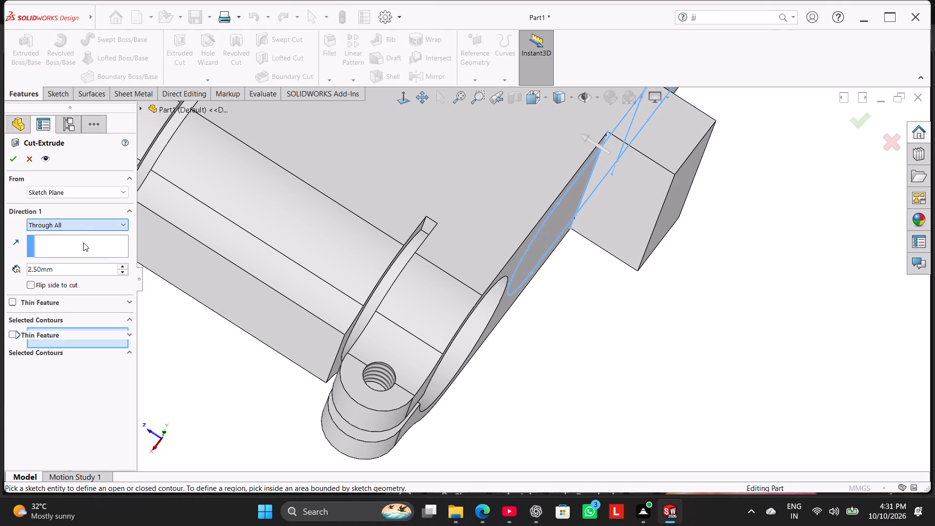
left_click(84, 226)
left_click(91, 252)
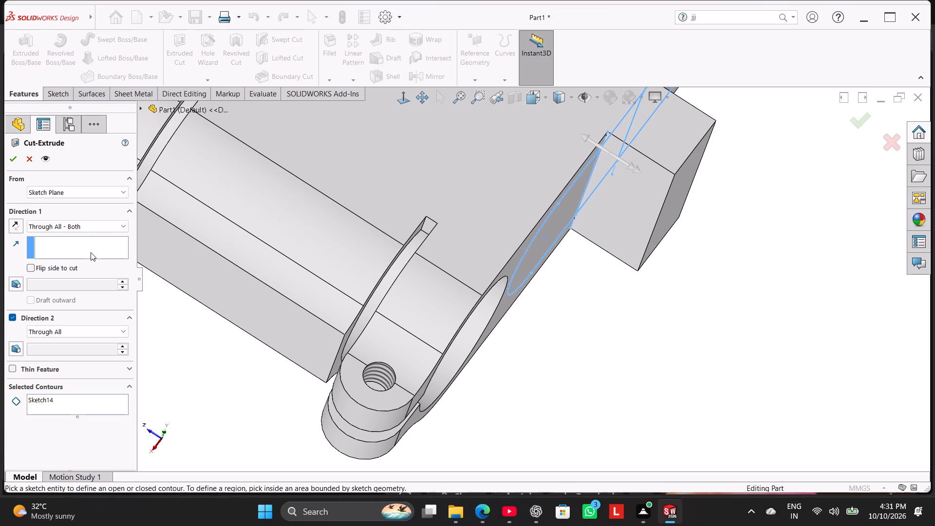
left_click(92, 225)
left_click(90, 235)
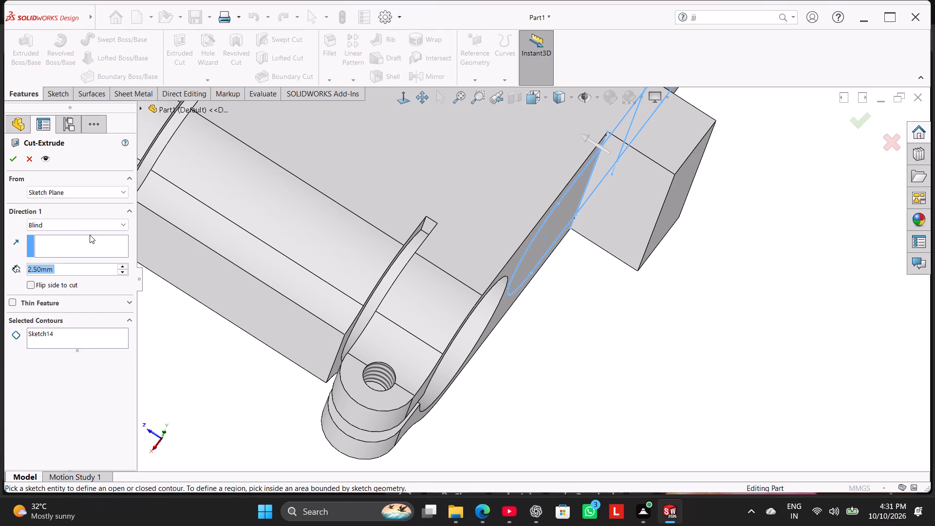
right_click(96, 333)
left_click(120, 340)
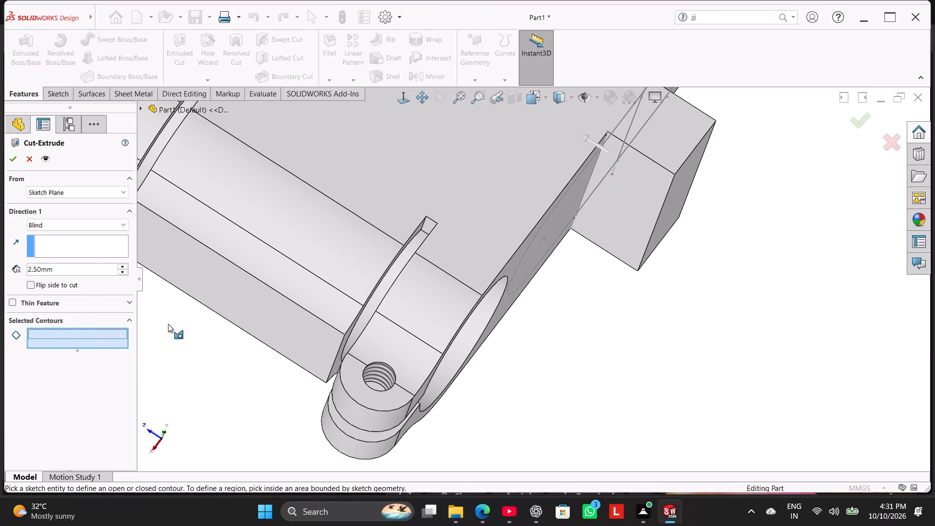
left_click(537, 233)
scroll(681, 257, "up", 2)
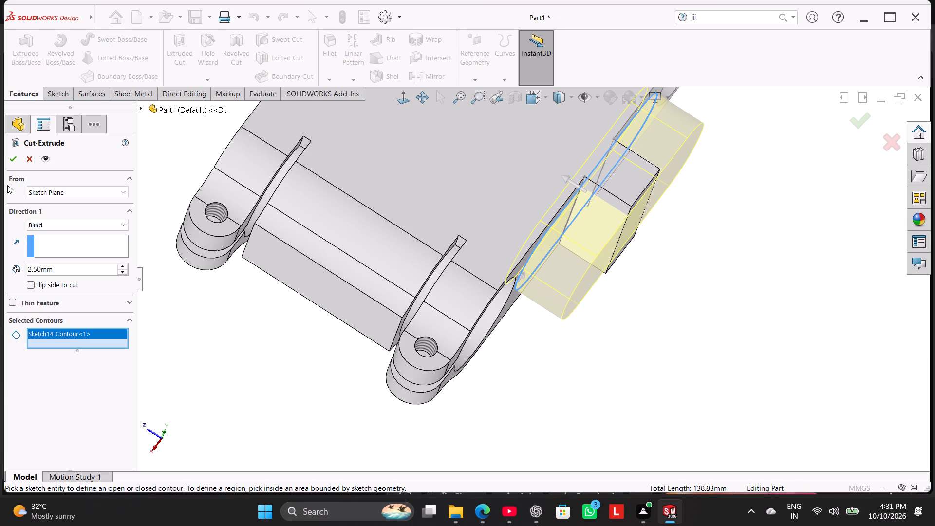
left_click(14, 161)
Edit the new slot cut to use only the two slot regions on either side of the central block.
left_click(580, 309)
middle_click_drag(596, 312, 551, 263)
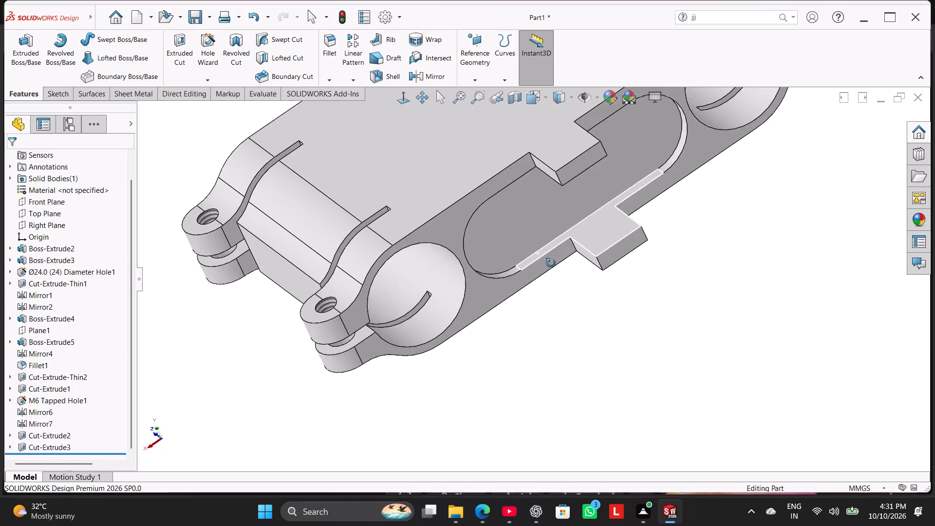
middle_click_drag(551, 263, 500, 142)
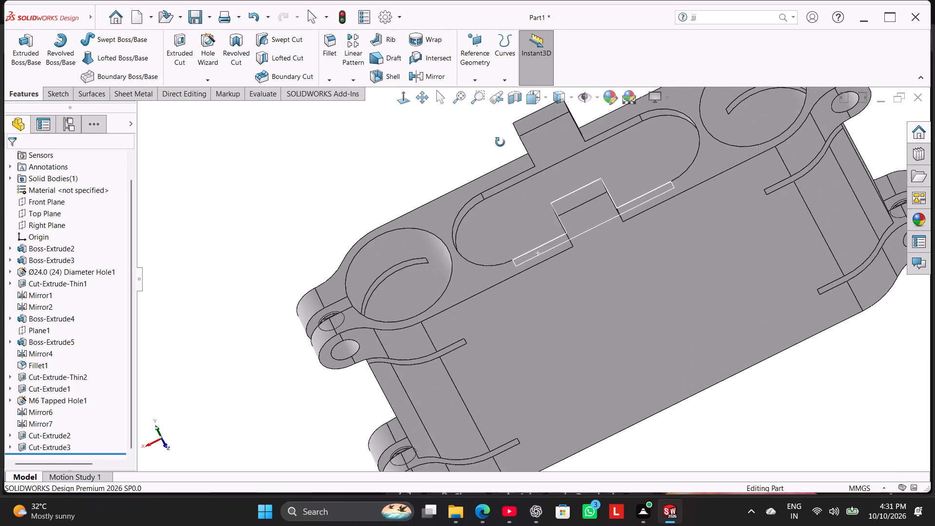
middle_click_drag(500, 142, 518, 221)
left_click(582, 321)
middle_click_drag(574, 309, 600, 288)
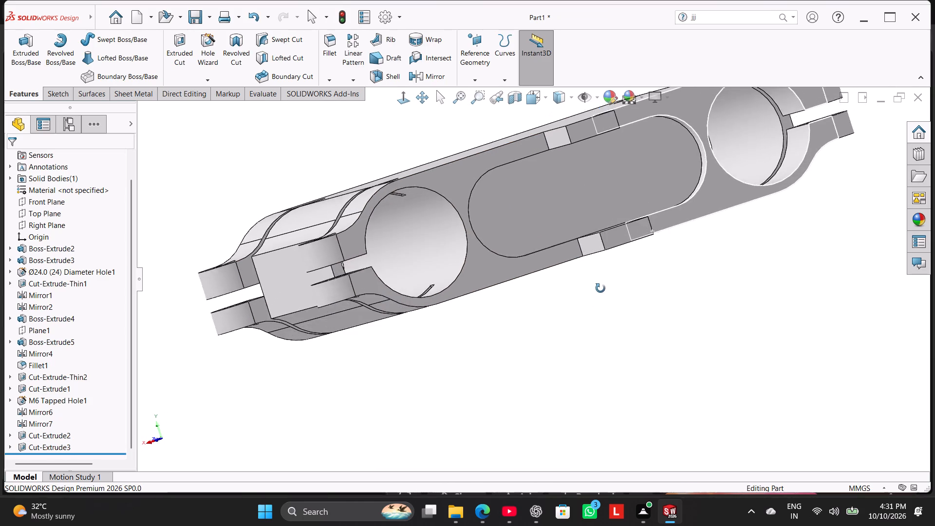
middle_click_drag(600, 288, 580, 325)
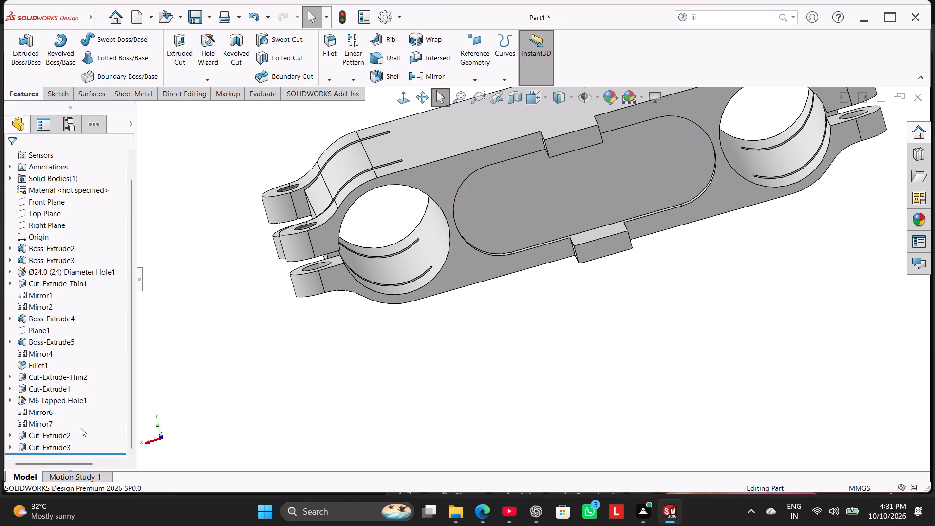
right_click(57, 445)
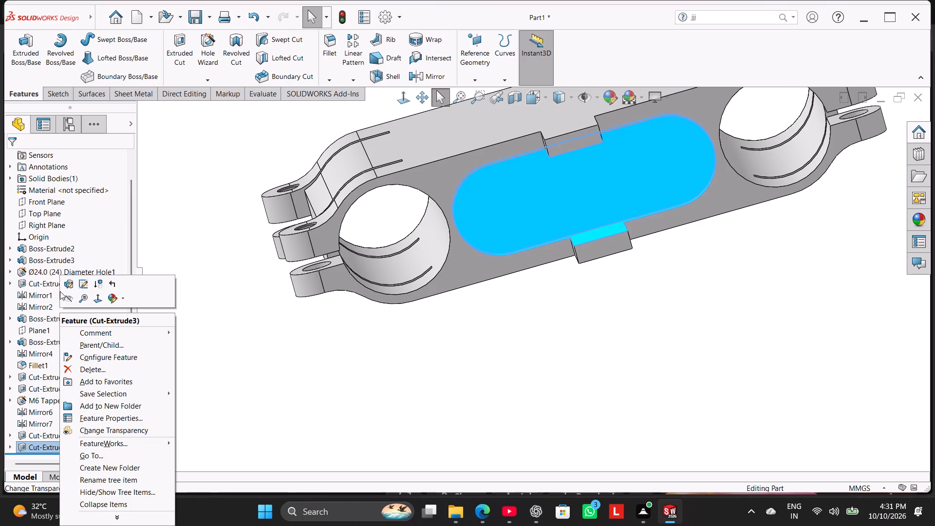
left_click(68, 285)
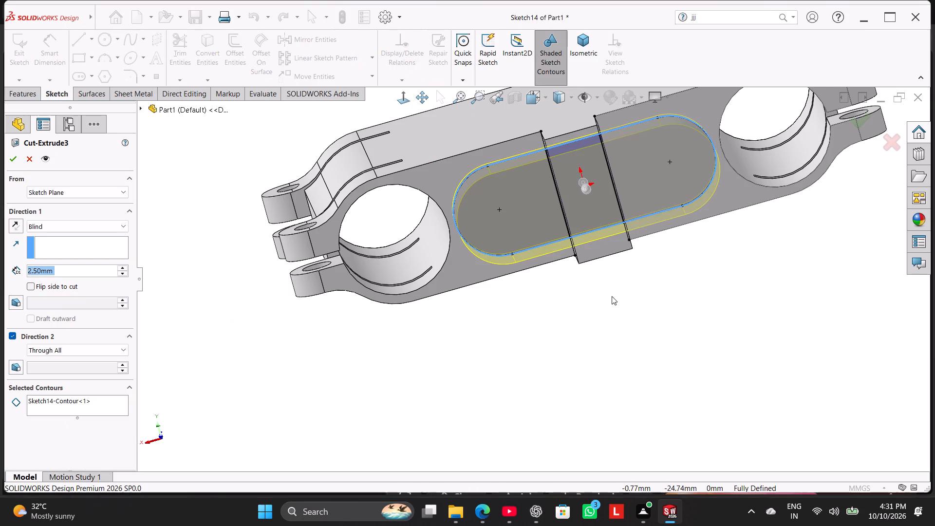
scroll(612, 296, "down", 1)
right_click(108, 401)
left_click(126, 406)
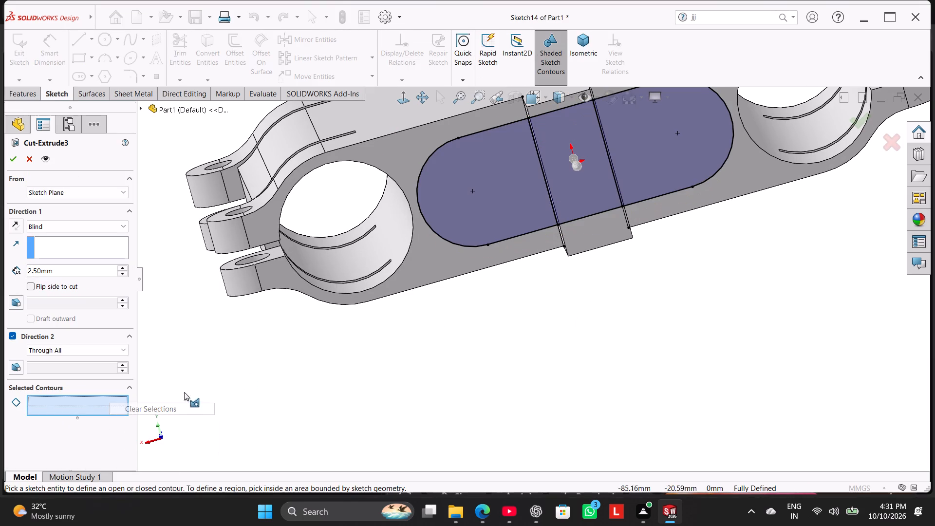
left_click(466, 217)
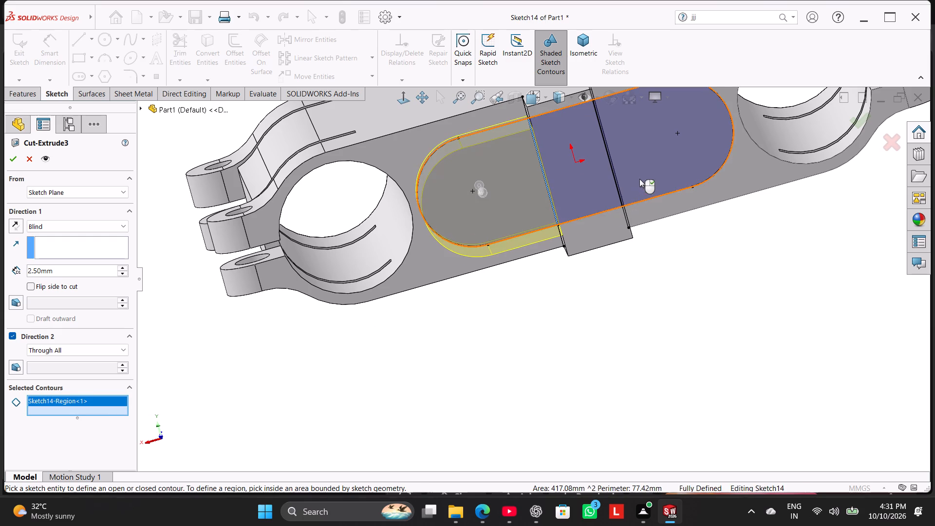
left_click(639, 179)
middle_click_drag(649, 275, 673, 327)
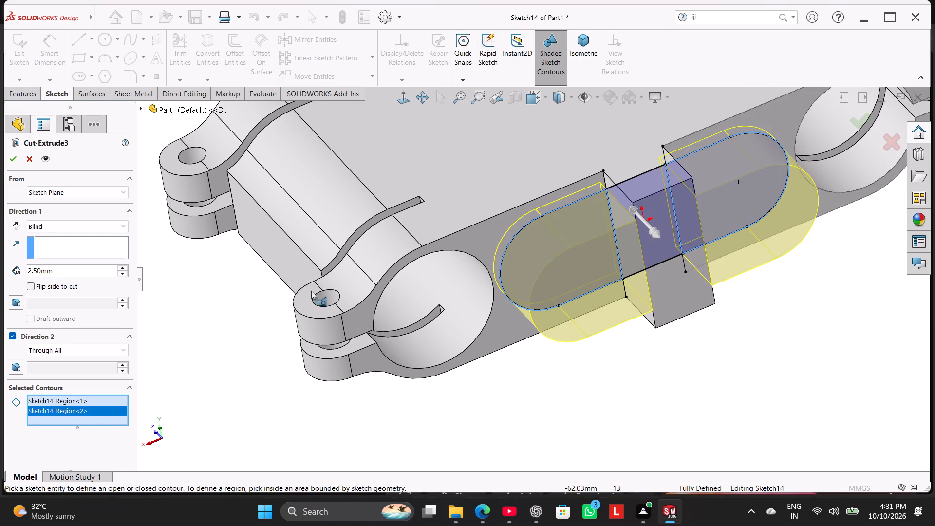
left_click(10, 159)
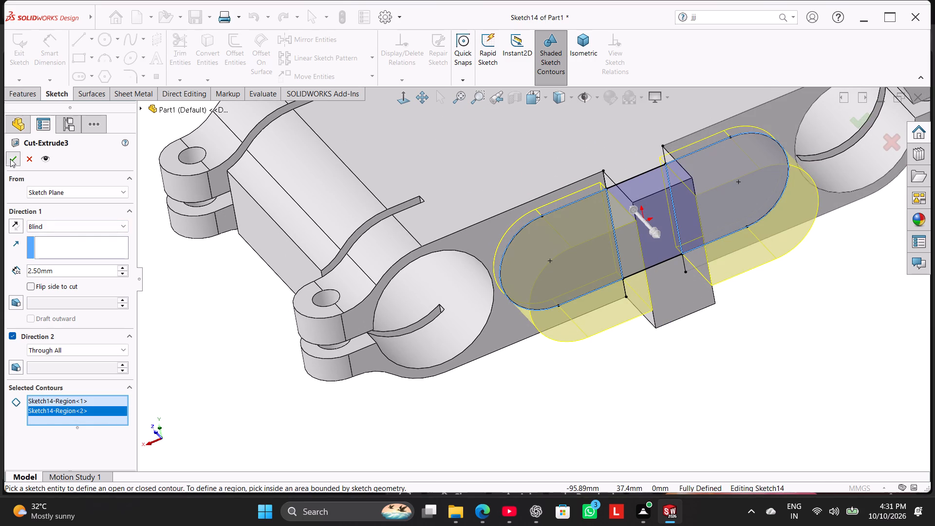
Set up a symmetric 5 mm fillet on the two pocket corner edges along one side of the central block.
middle_click_drag(642, 320, 612, 255)
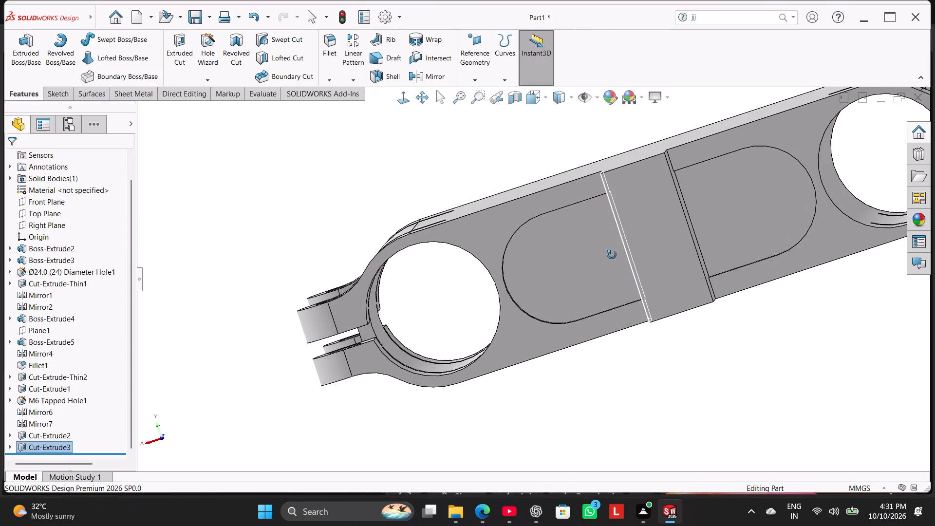
middle_click_drag(612, 255, 646, 304)
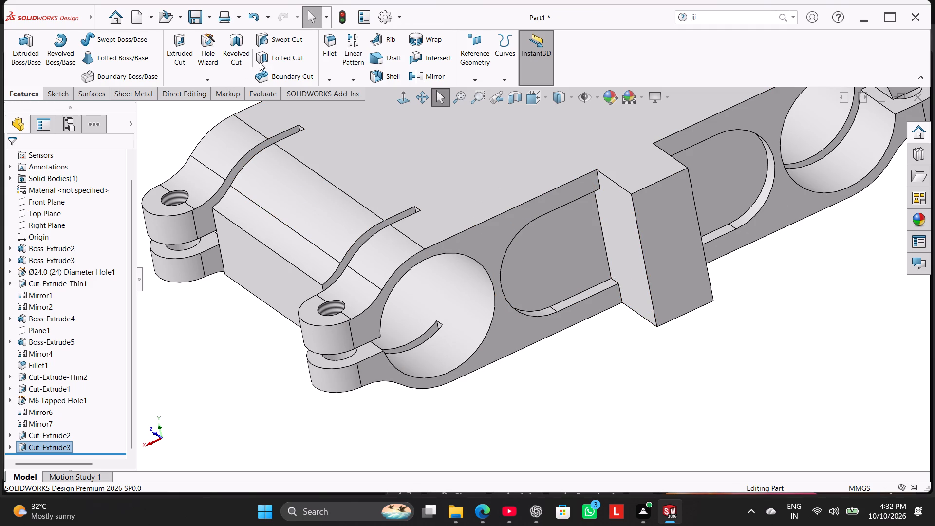
left_click(334, 43)
middle_click_drag(656, 221, 650, 206)
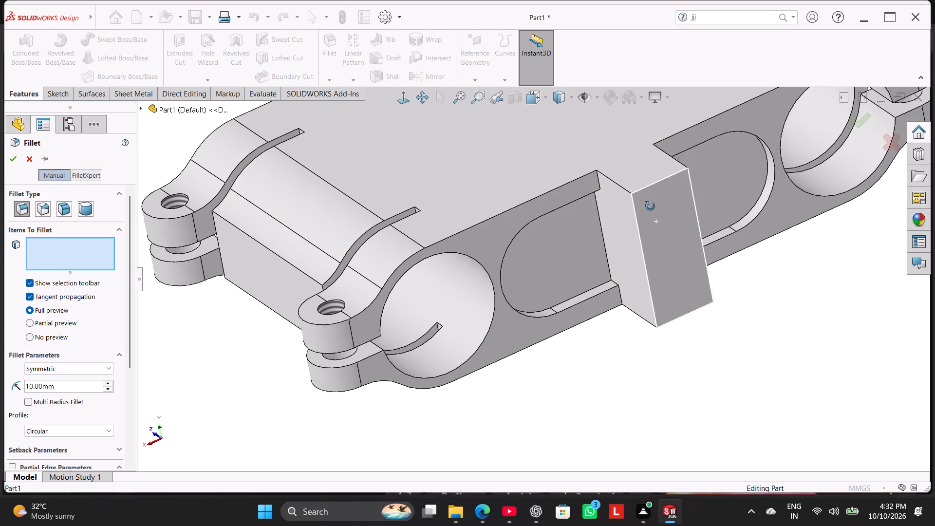
middle_click_drag(650, 206, 629, 152)
scroll(650, 207, "down", 3)
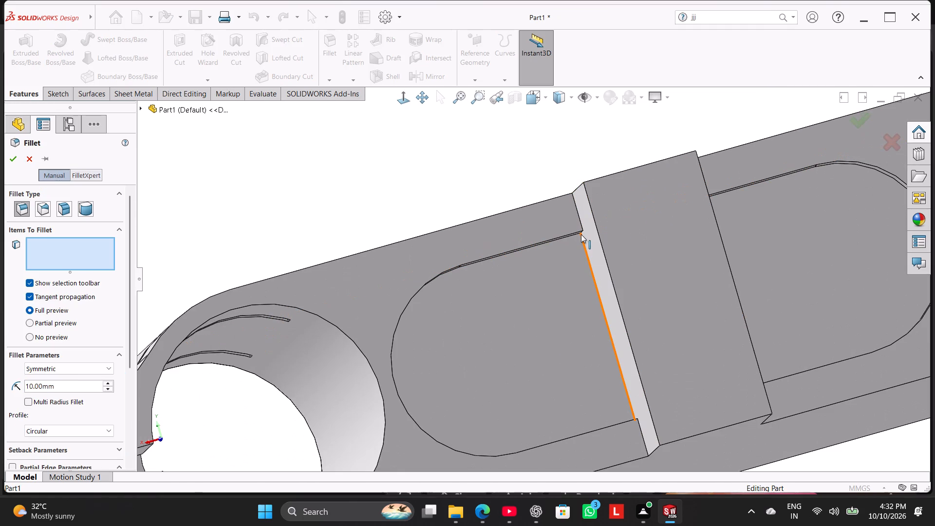
scroll(581, 234, "down", 8)
left_click(543, 263)
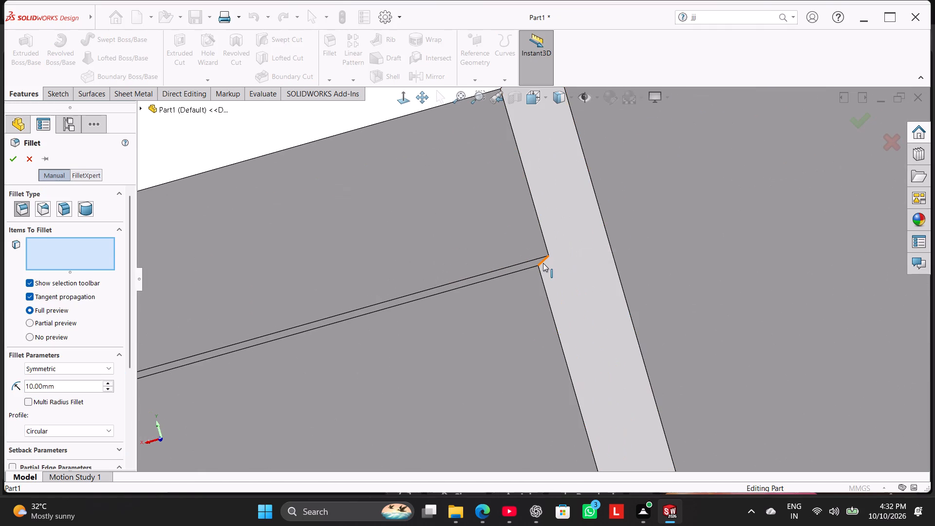
scroll(558, 321, "up", 11)
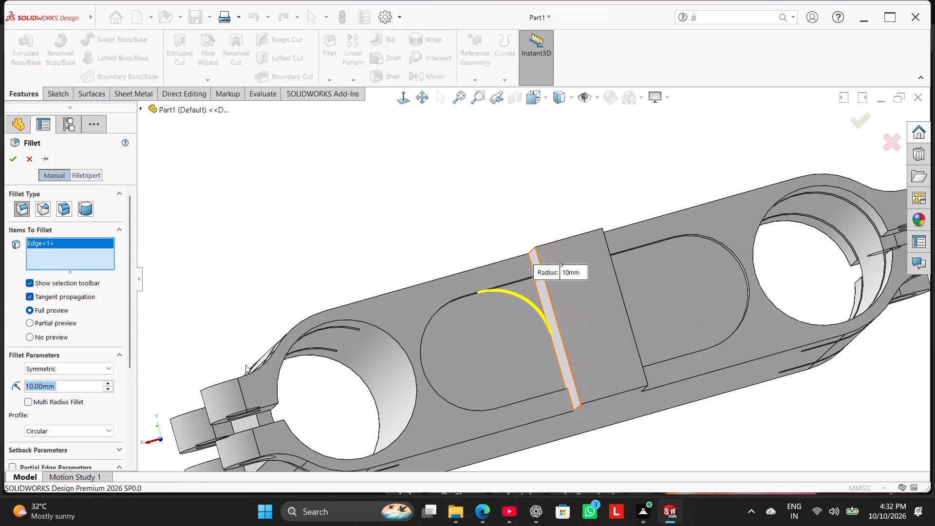
key("5")
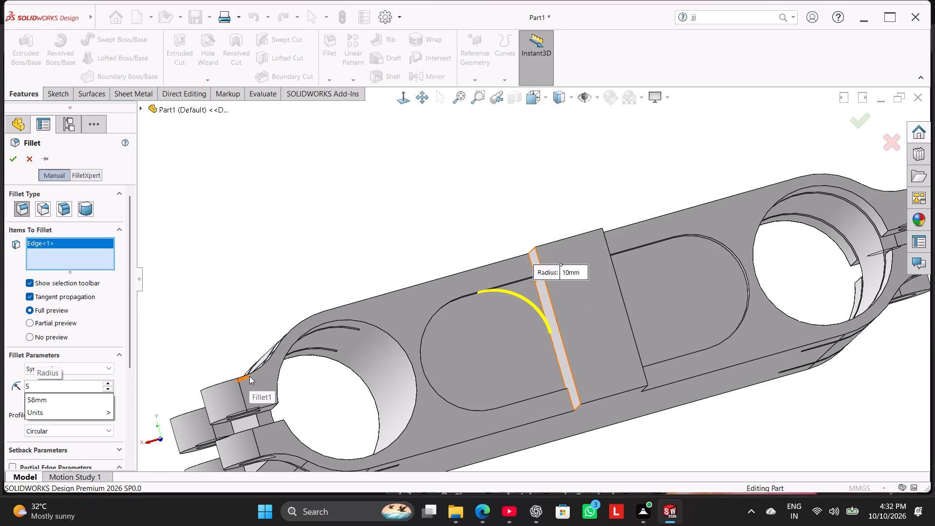
key("Return")
middle_click_drag(493, 369, 529, 426)
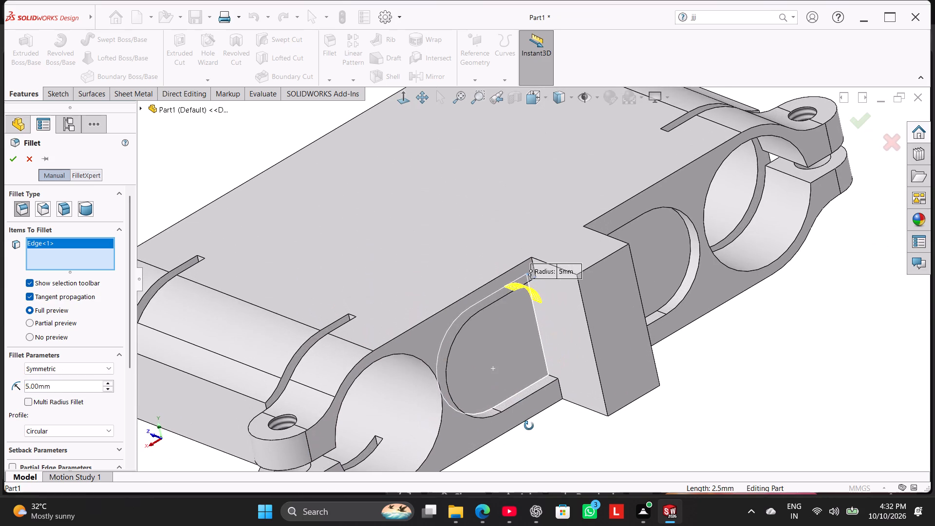
middle_click_drag(529, 426, 529, 426)
left_click(550, 374)
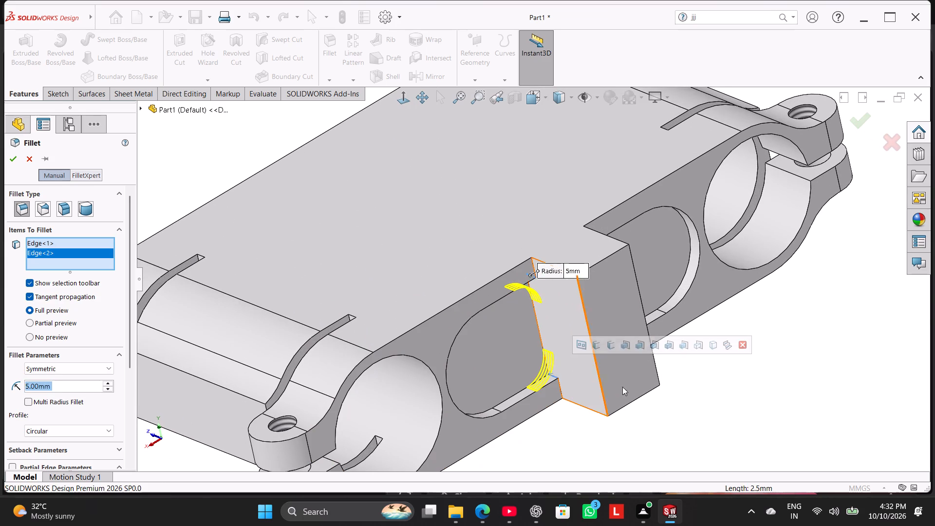
Add the two pocket corner edges on the other side of the central block to the 5 mm fillet and complete it.
middle_click_drag(699, 402, 599, 427)
scroll(682, 351, "down", 5)
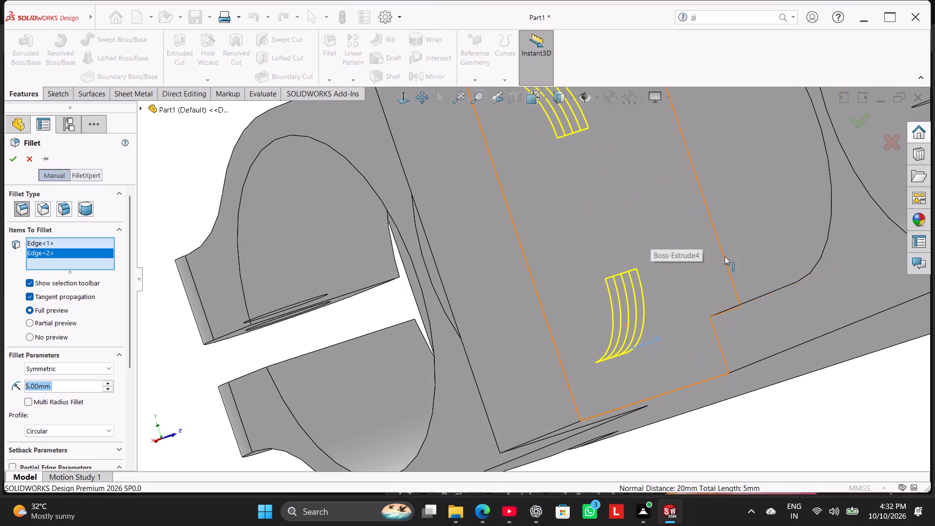
middle_click_drag(731, 253, 739, 317)
left_click(730, 300)
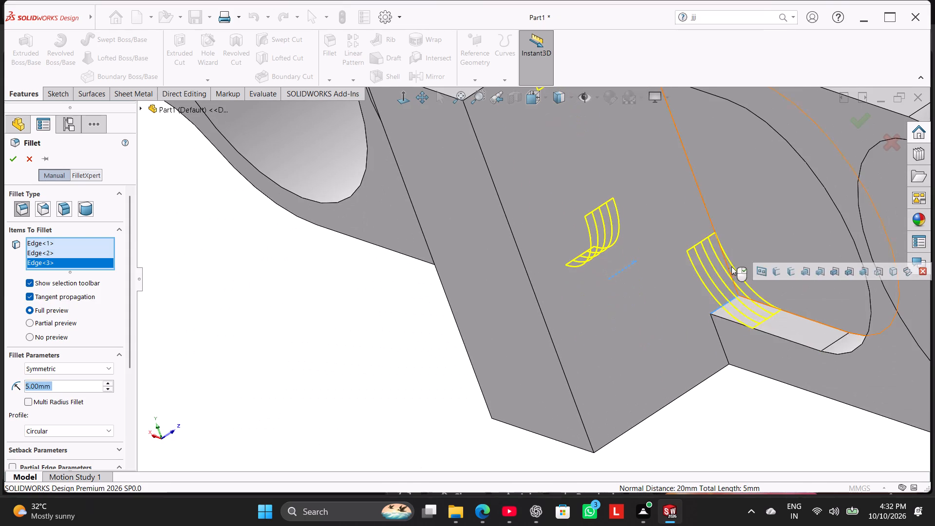
scroll(731, 259, "up", 5)
middle_click_drag(643, 224, 626, 151)
scroll(621, 237, "down", 7)
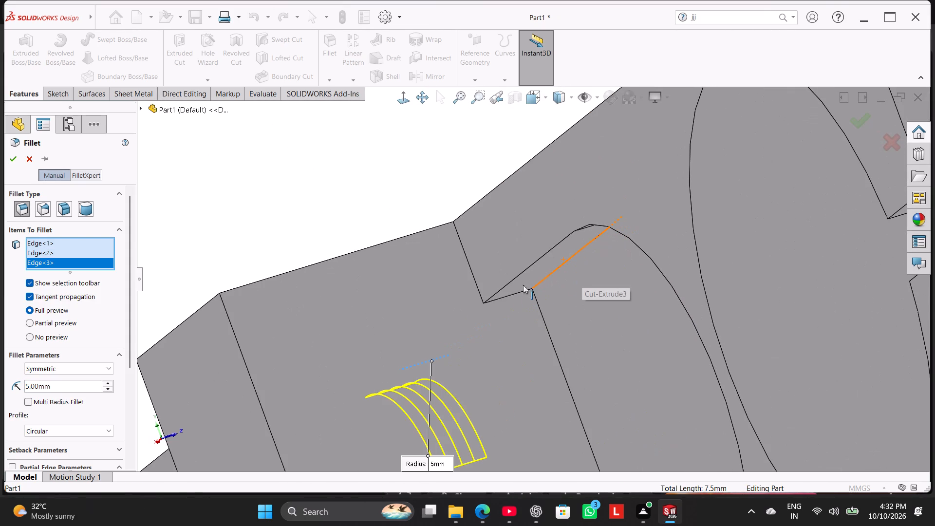
left_click(514, 295)
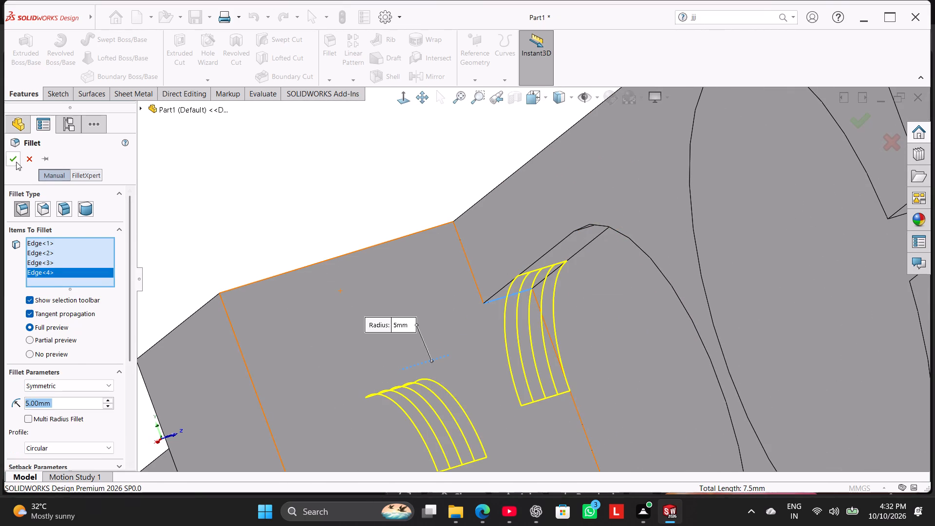
left_click(16, 162)
Examine the filleted pocket corners beside the central block, the neighbouring bores and lugs, and the whole part in isometric view.
scroll(268, 240, "up", 1)
middle_click_drag(276, 241, 320, 239)
scroll(331, 245, "up", 4)
middle_click_drag(347, 259, 429, 244)
scroll(419, 254, "up", 5)
right_click_drag(212, 302, 321, 245)
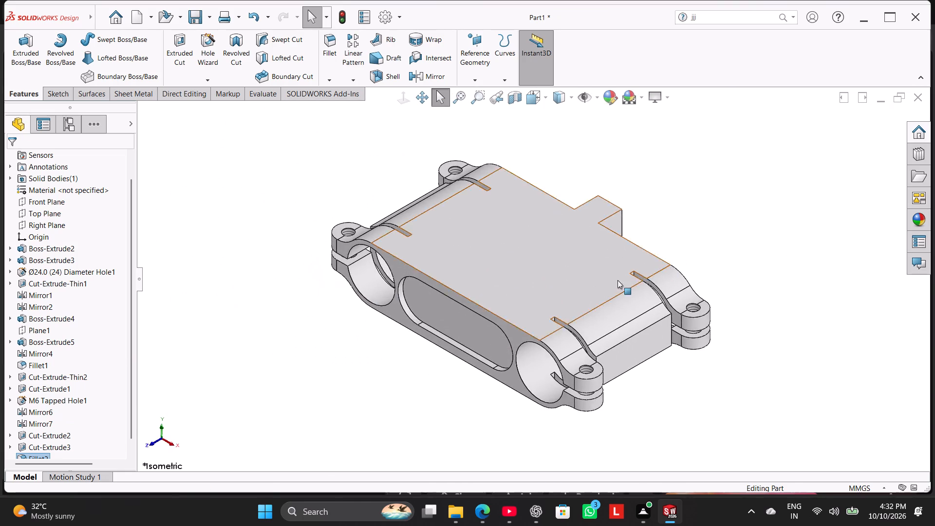
middle_click_drag(644, 236, 470, 374)
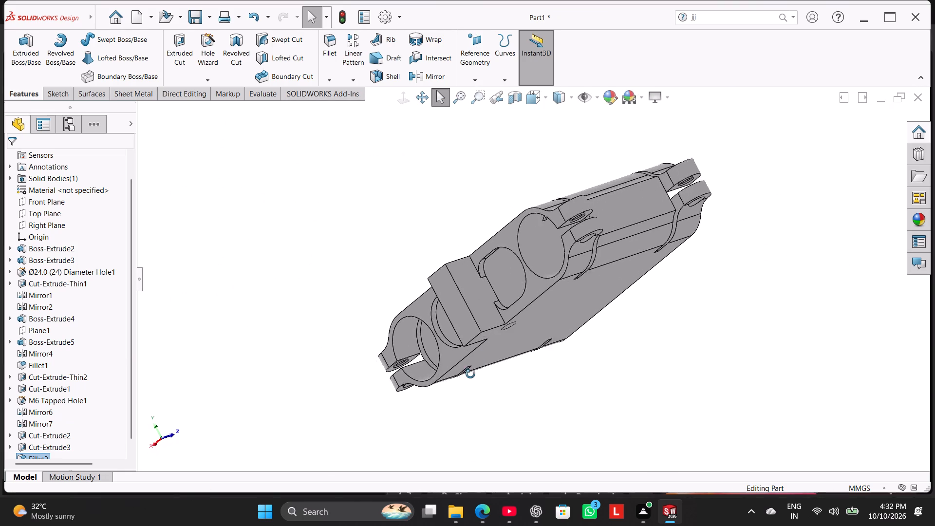
middle_click_drag(470, 374, 459, 405)
scroll(472, 346, "down", 8)
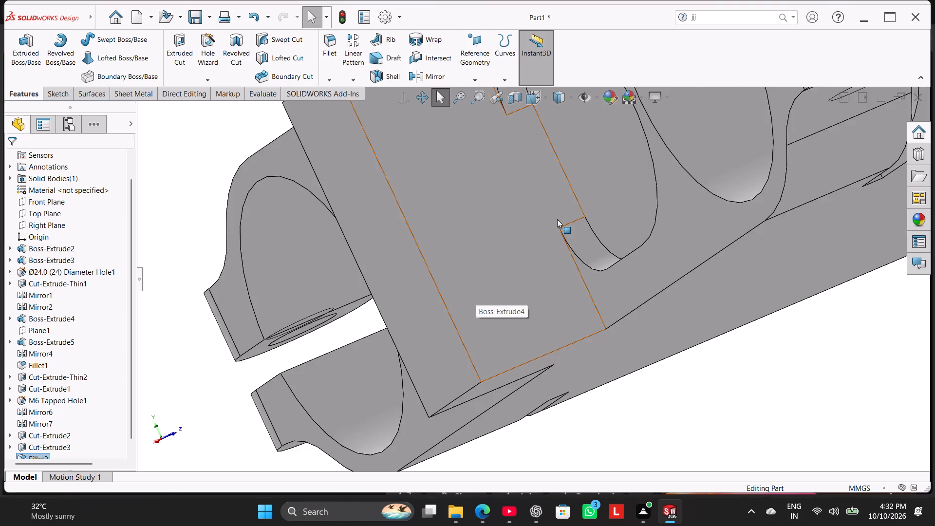
scroll(557, 219, "up", 2)
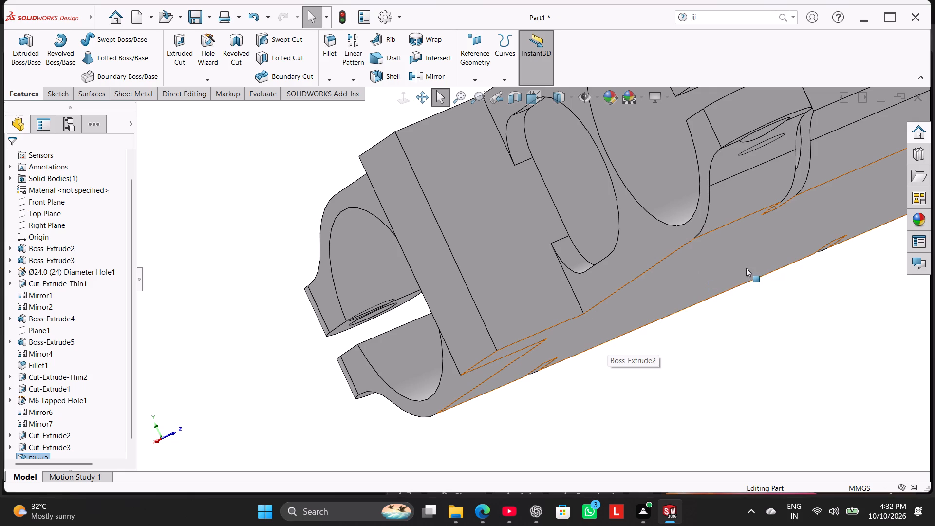
scroll(652, 339, "up", 1)
middle_click_drag(654, 339, 706, 359)
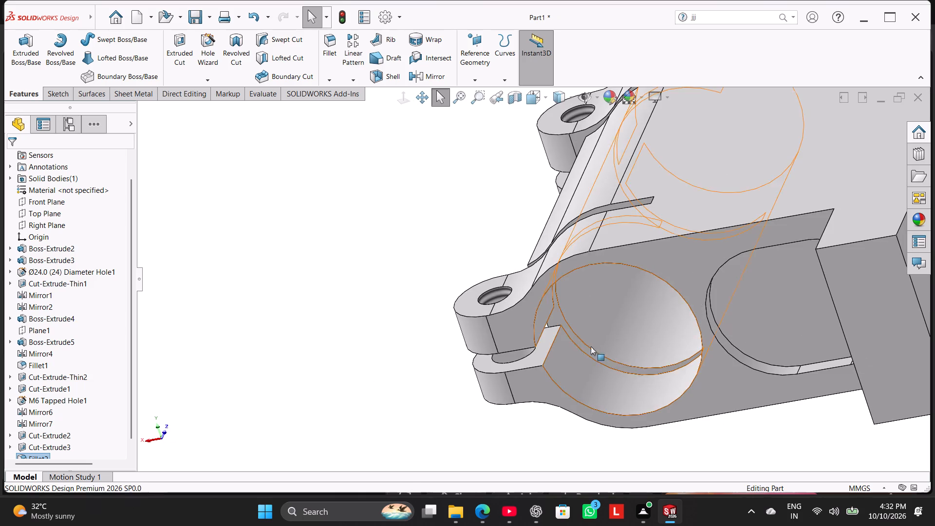
right_click_drag(398, 311, 583, 228)
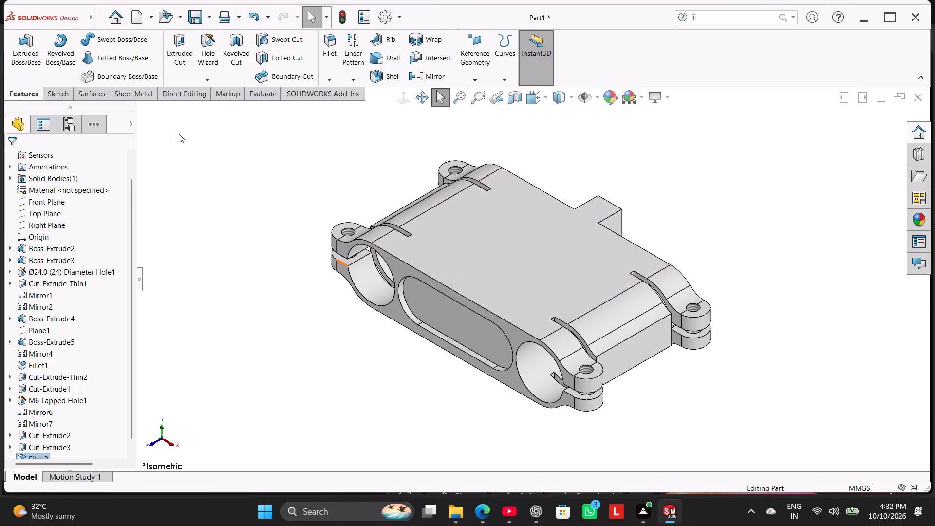
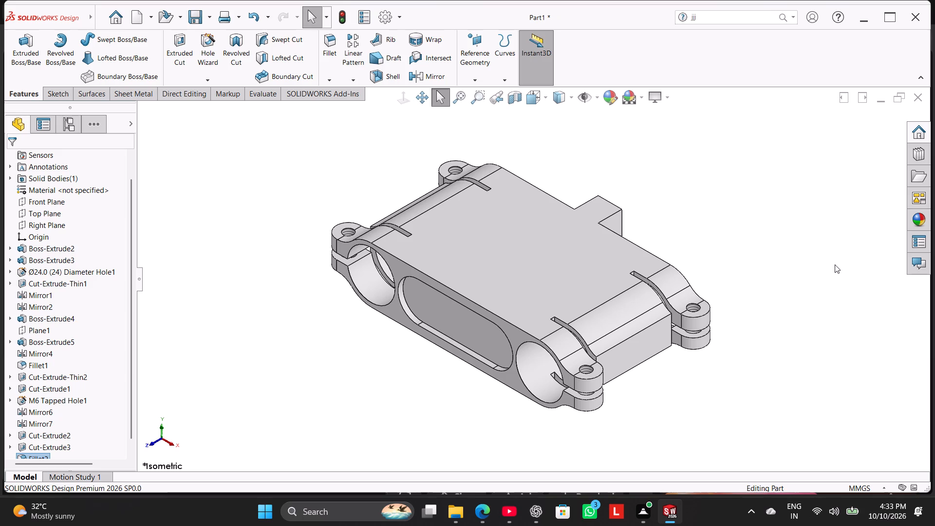
Start a sketch on the body's top flat face and draw a circle about 42.5 mm in diameter centred on the origin.
right_click(536, 268)
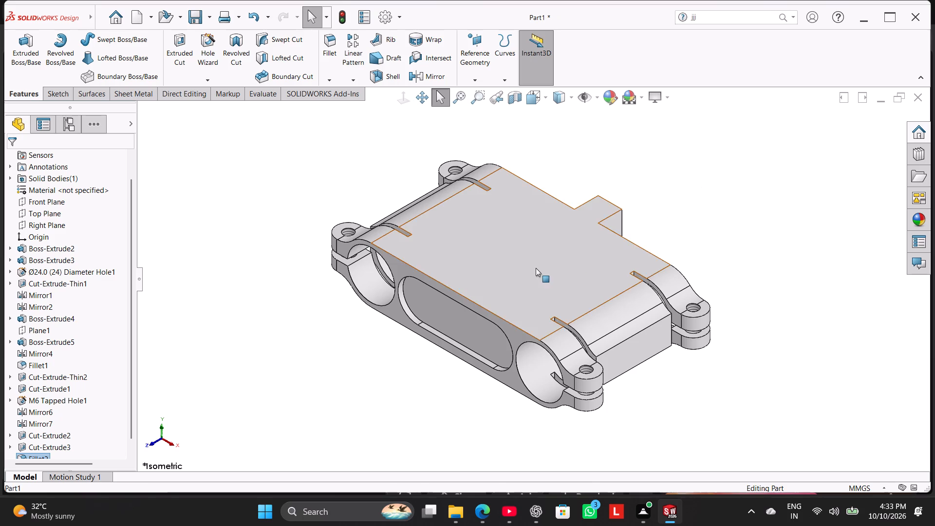
left_click(565, 253)
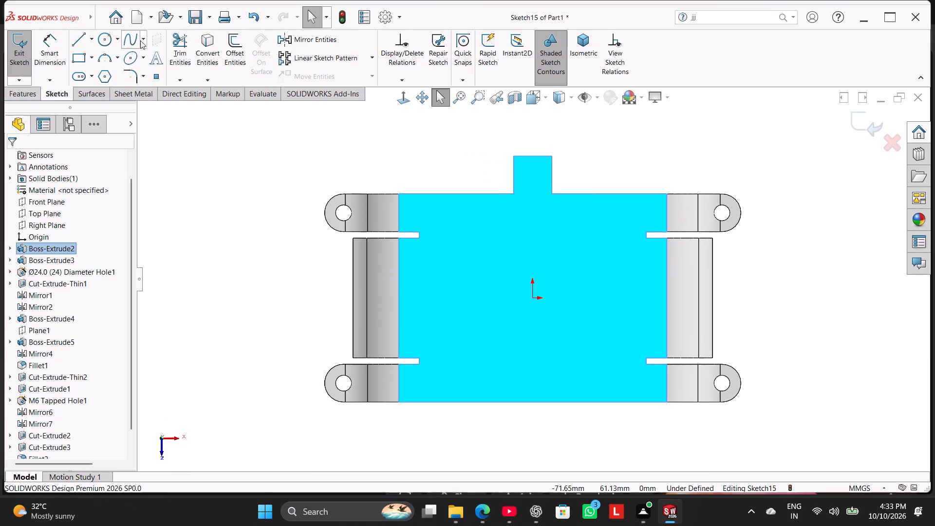
left_click(95, 33)
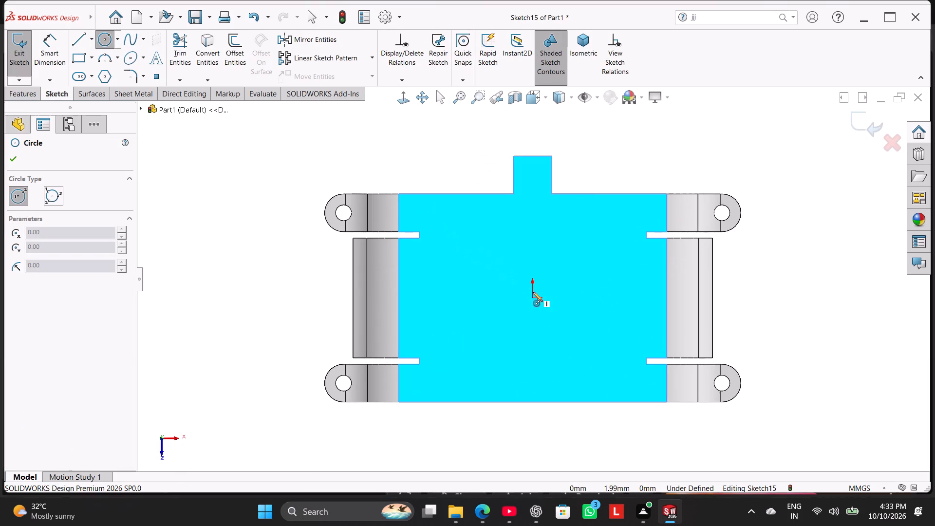
left_click(533, 295)
left_click(572, 353)
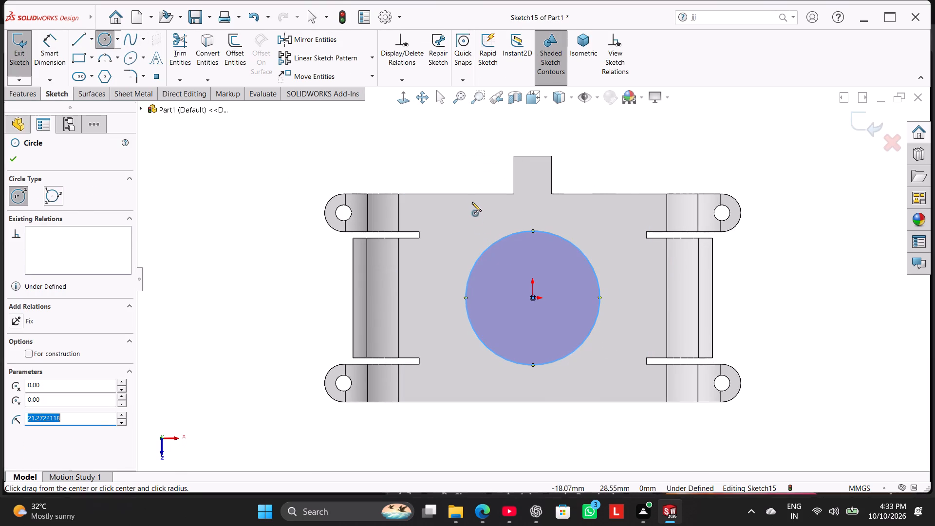
right_click(458, 158)
left_click(499, 167)
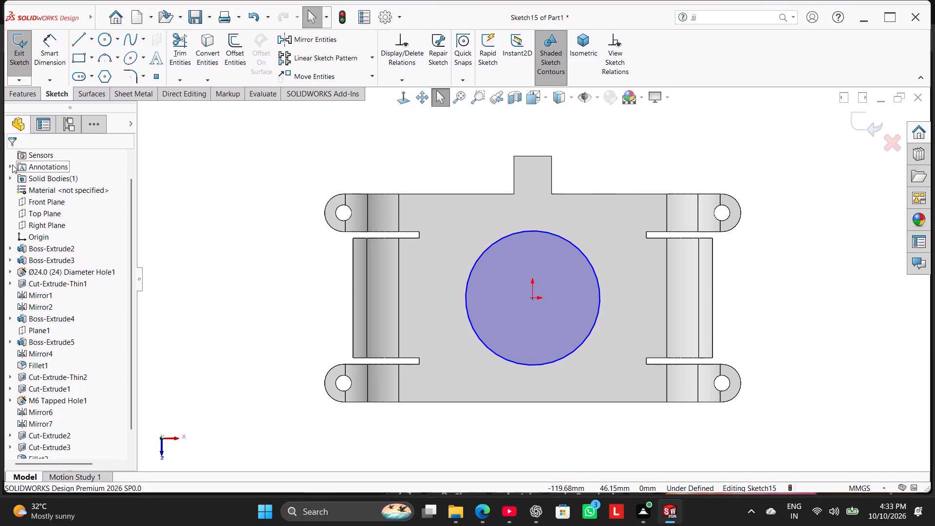
Dimension the circle's diameter and set it to 57 mm.
left_click(59, 59)
left_click(507, 239)
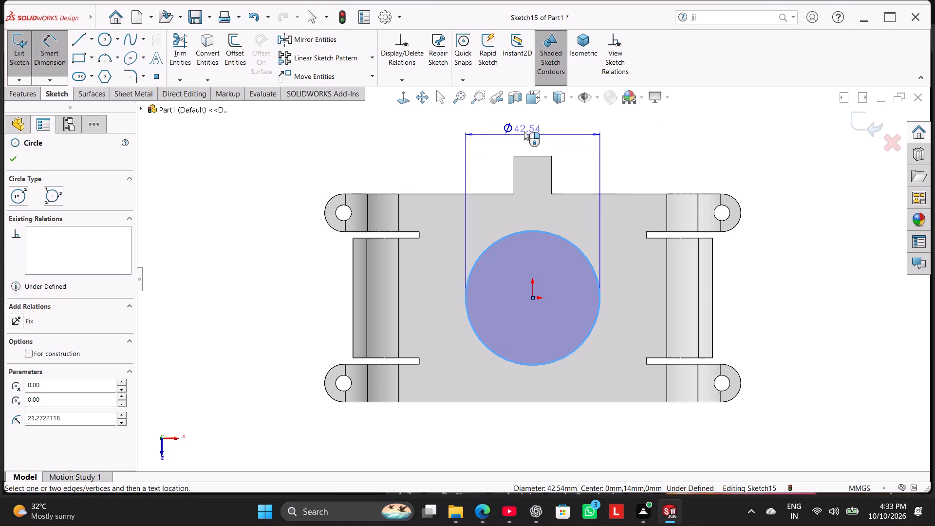
left_click(526, 128)
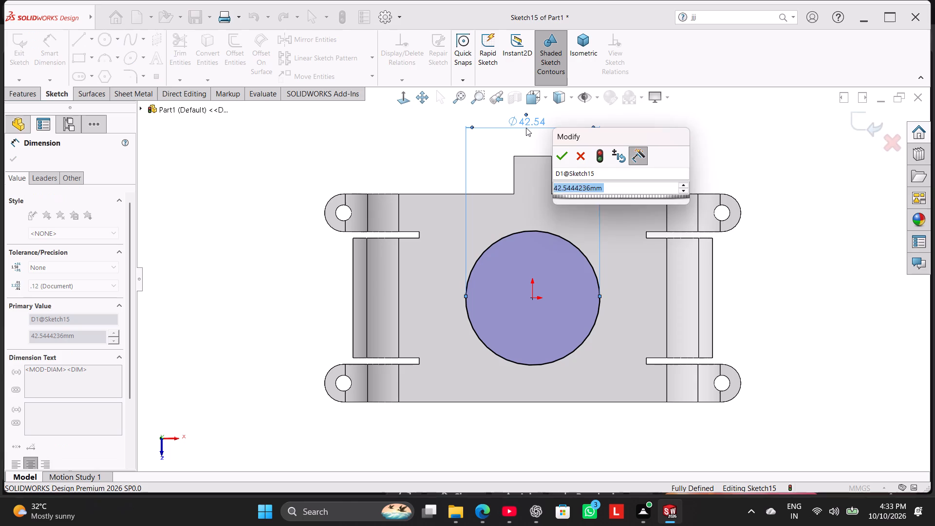
type("57")
key("Return")
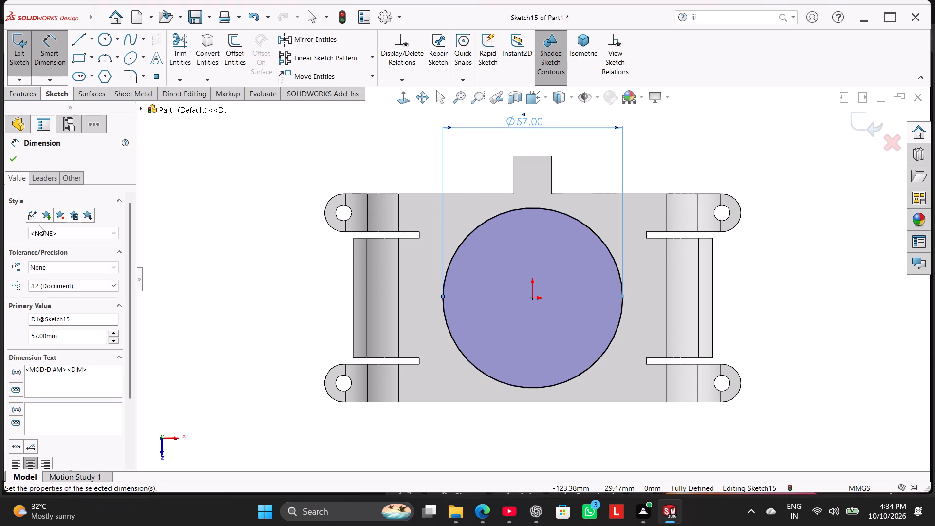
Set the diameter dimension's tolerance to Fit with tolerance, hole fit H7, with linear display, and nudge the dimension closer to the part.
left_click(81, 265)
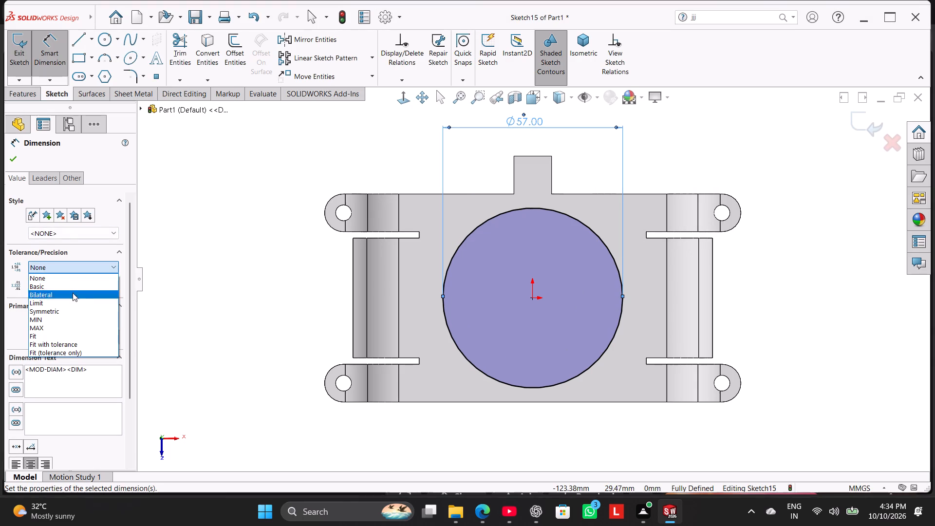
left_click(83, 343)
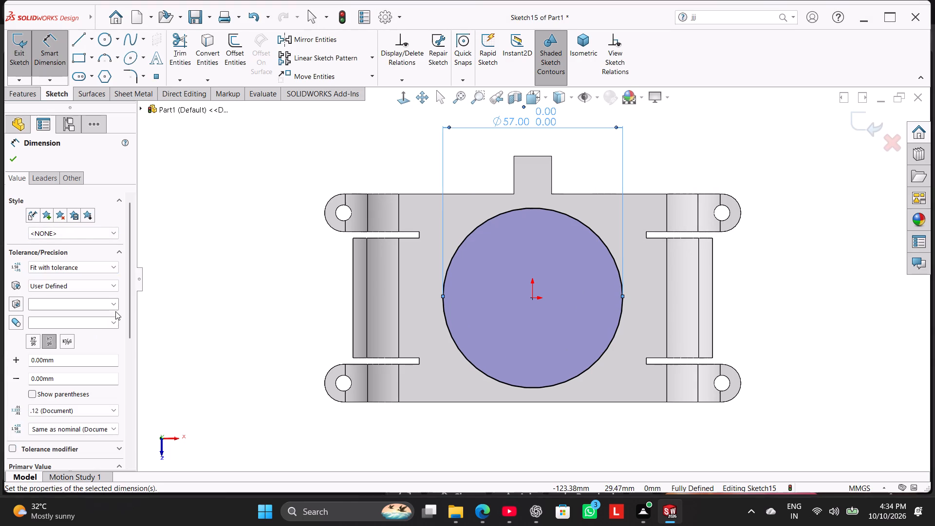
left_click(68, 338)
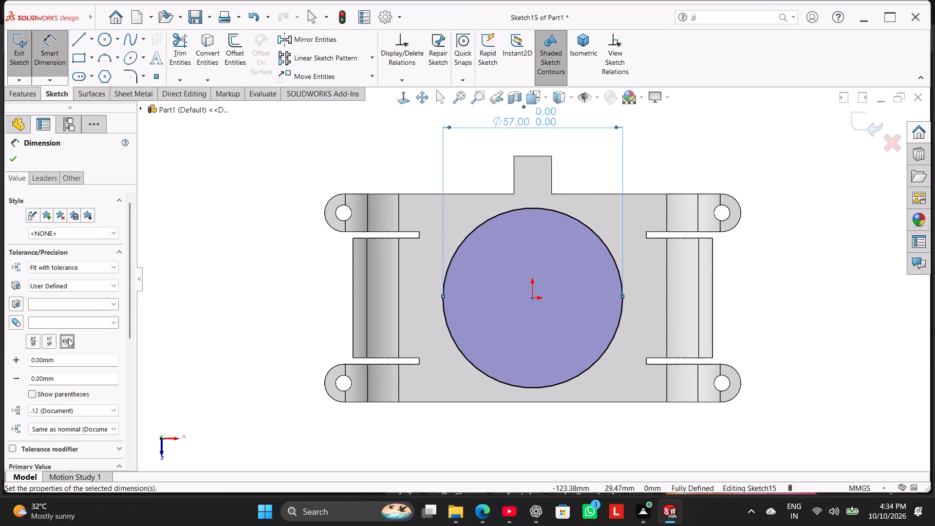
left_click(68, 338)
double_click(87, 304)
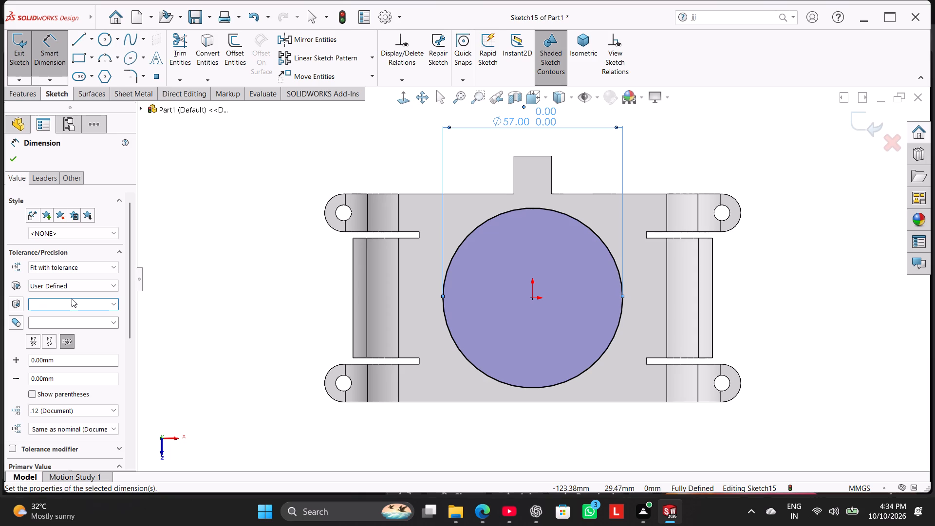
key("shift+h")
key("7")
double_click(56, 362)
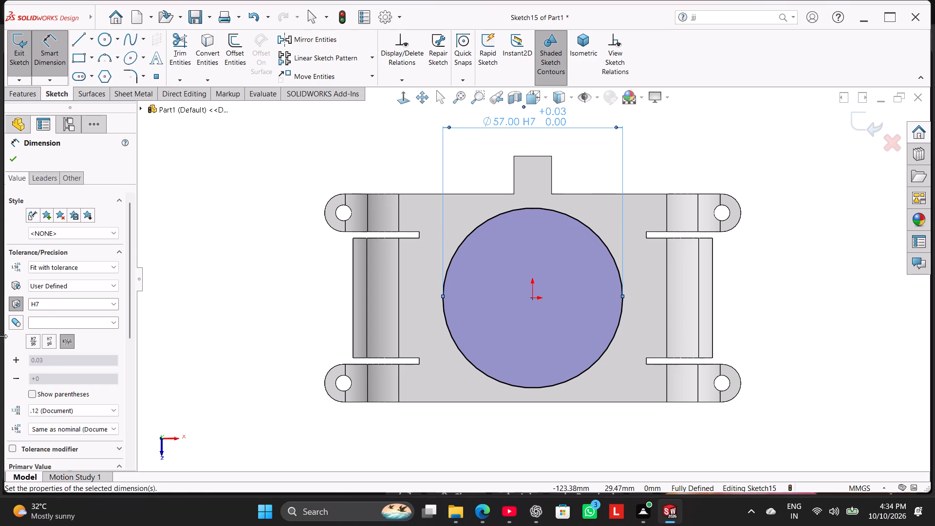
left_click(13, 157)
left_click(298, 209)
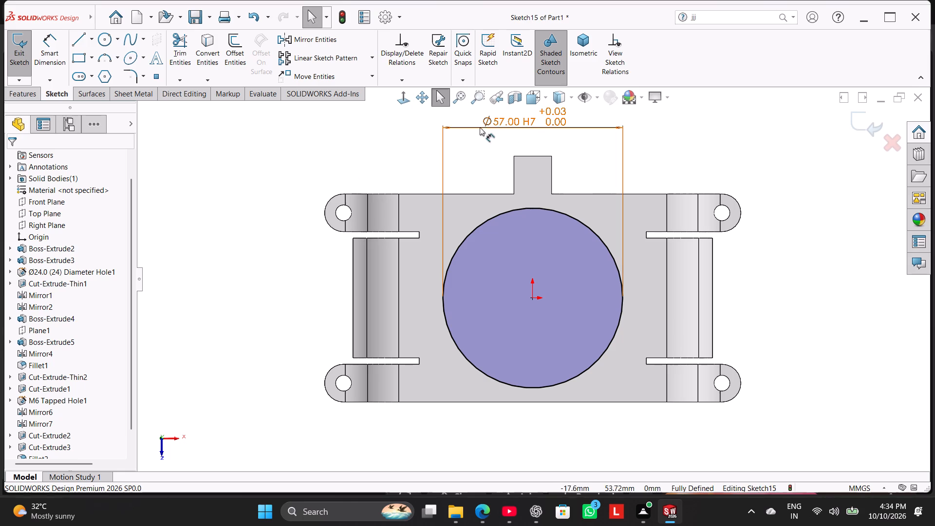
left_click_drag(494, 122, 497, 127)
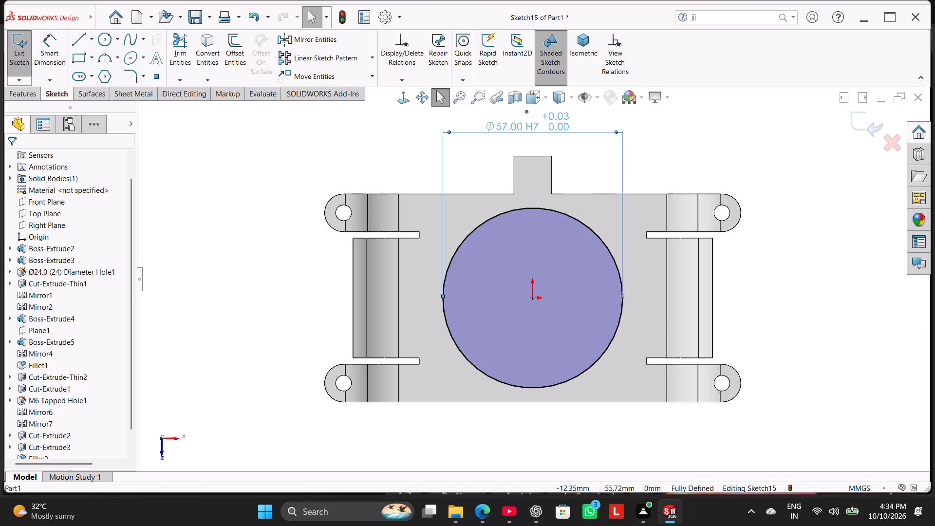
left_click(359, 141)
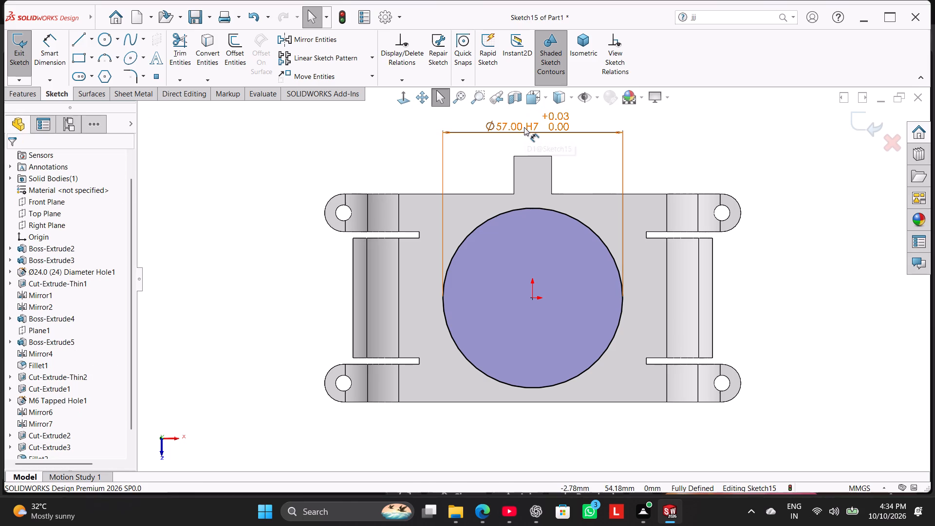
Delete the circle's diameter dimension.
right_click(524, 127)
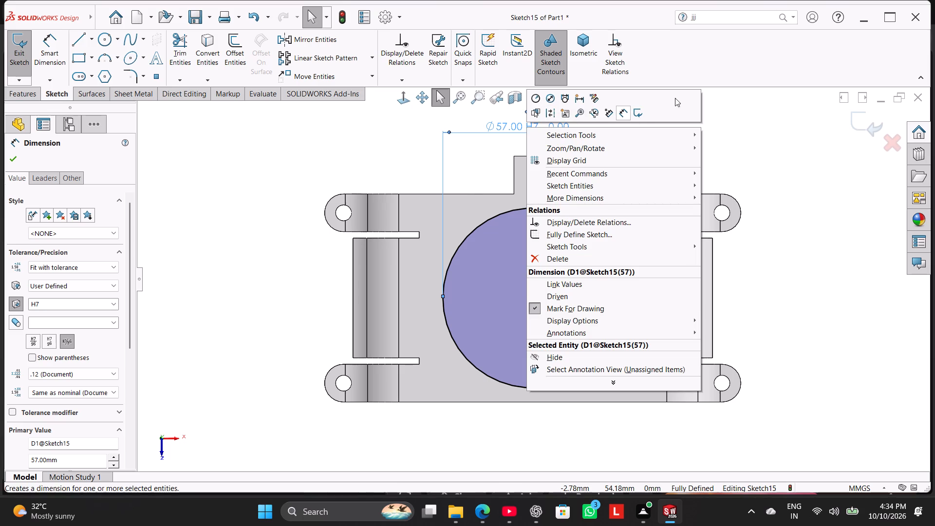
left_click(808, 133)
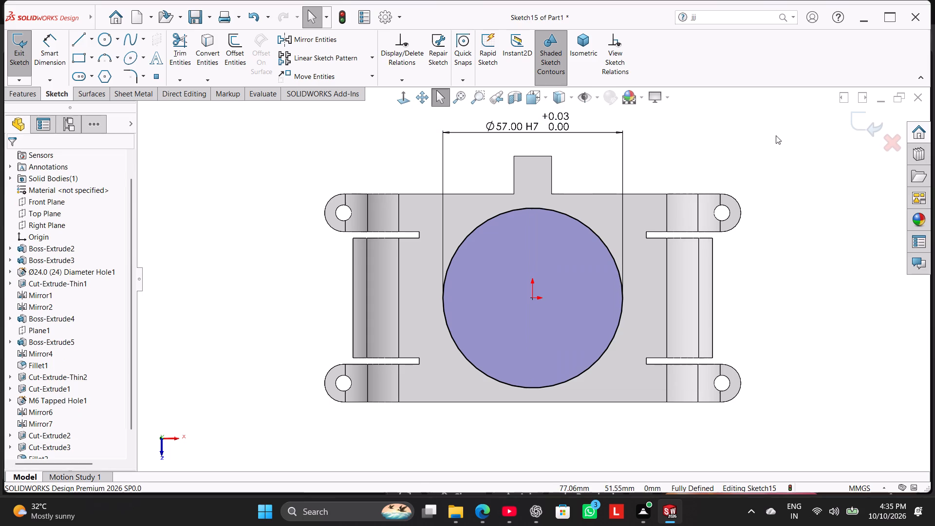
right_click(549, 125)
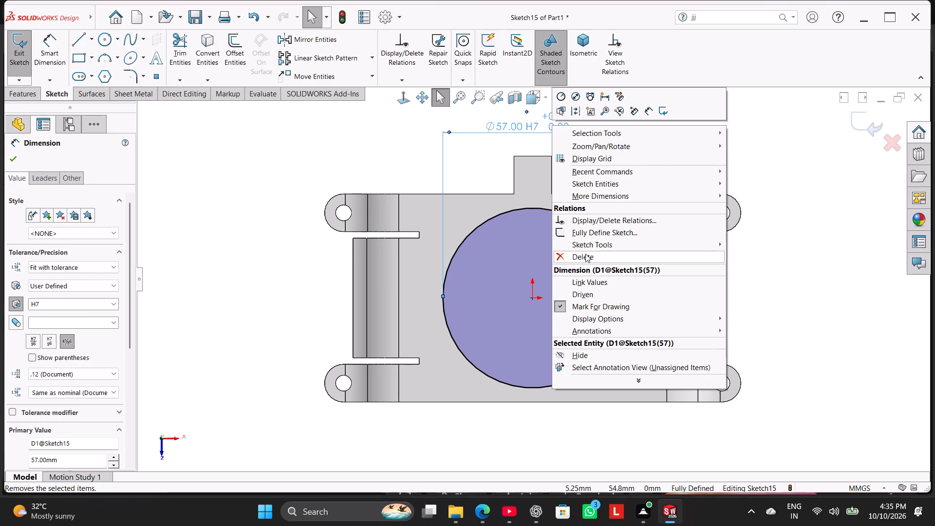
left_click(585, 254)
Dimension the circle's diameter at 57 mm with a slanted leader, placing the text outside the part below the circle.
left_click(54, 54)
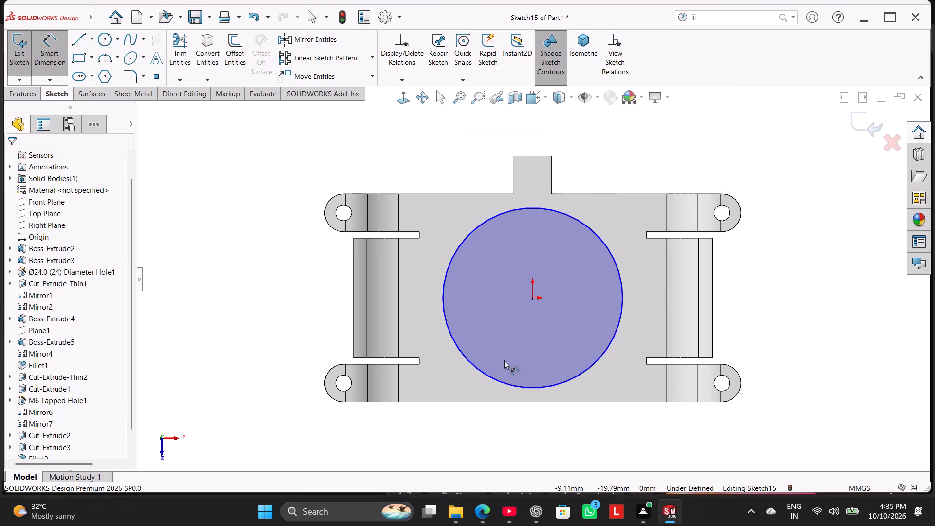
left_click(520, 387)
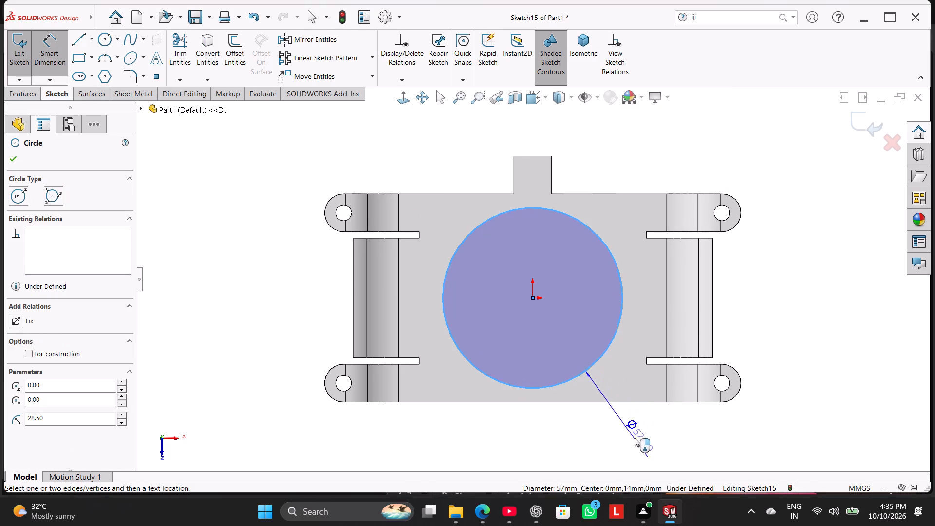
left_click(633, 437)
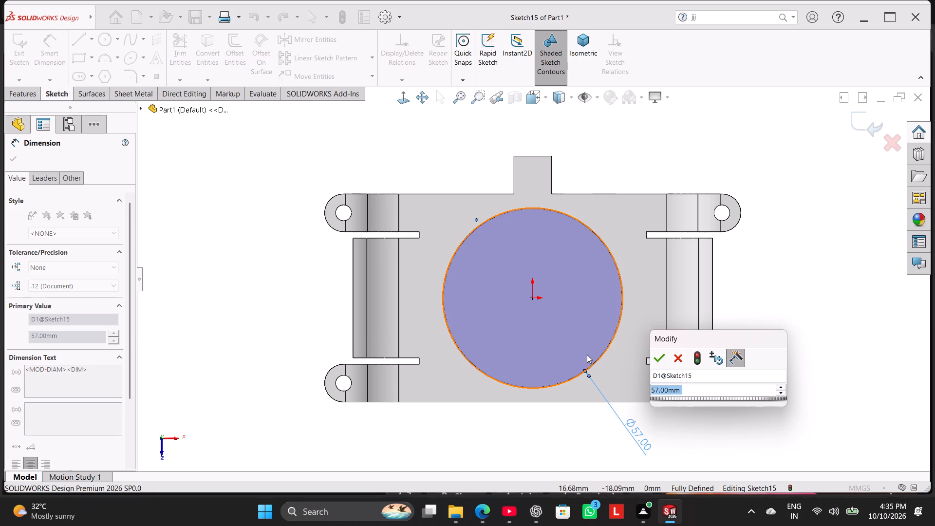
left_click(659, 356)
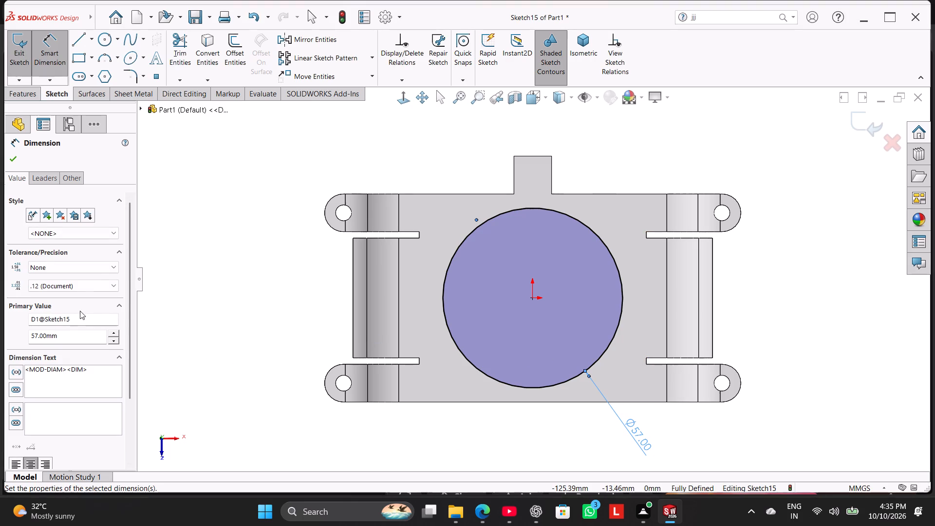
Set the new diameter dimension's tolerance to Fit with tolerance, hole fit H7, with linear display, and nudge its text slightly.
left_click(98, 270)
left_click(91, 340)
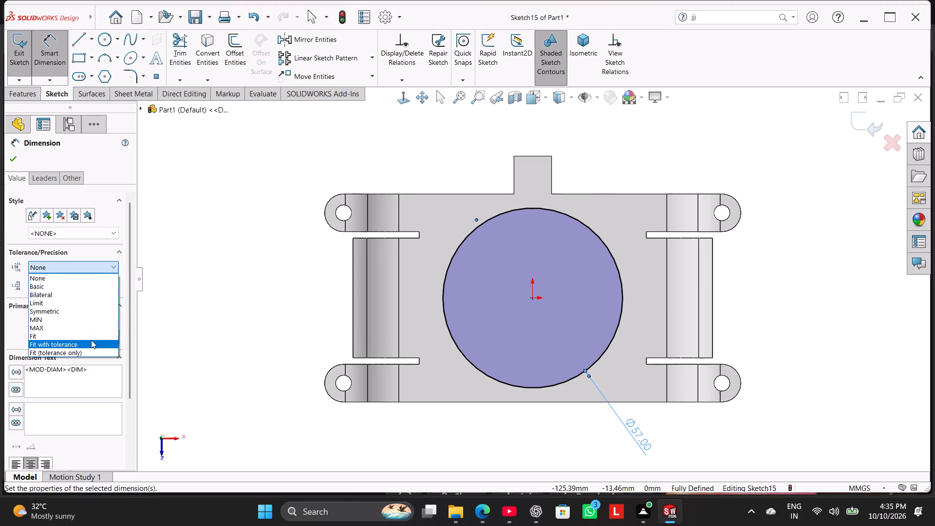
double_click(90, 308)
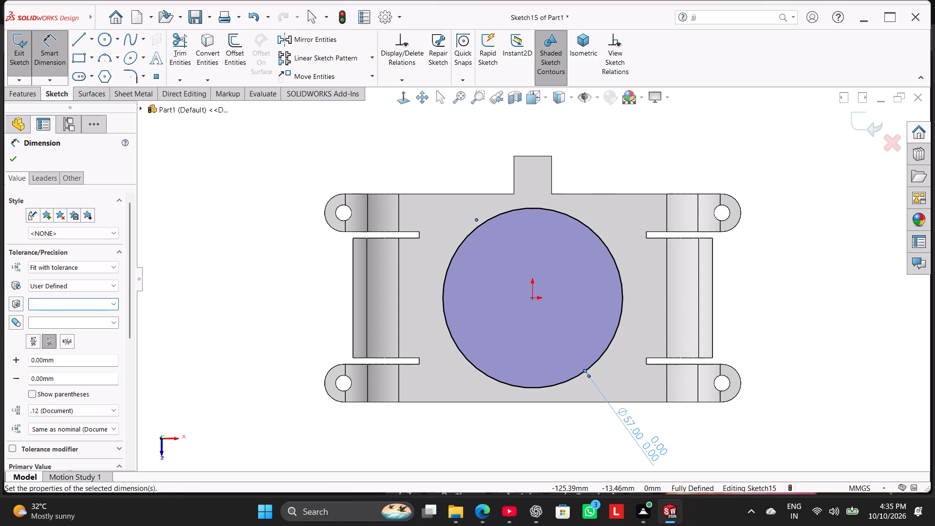
type("H7")
left_click(73, 338)
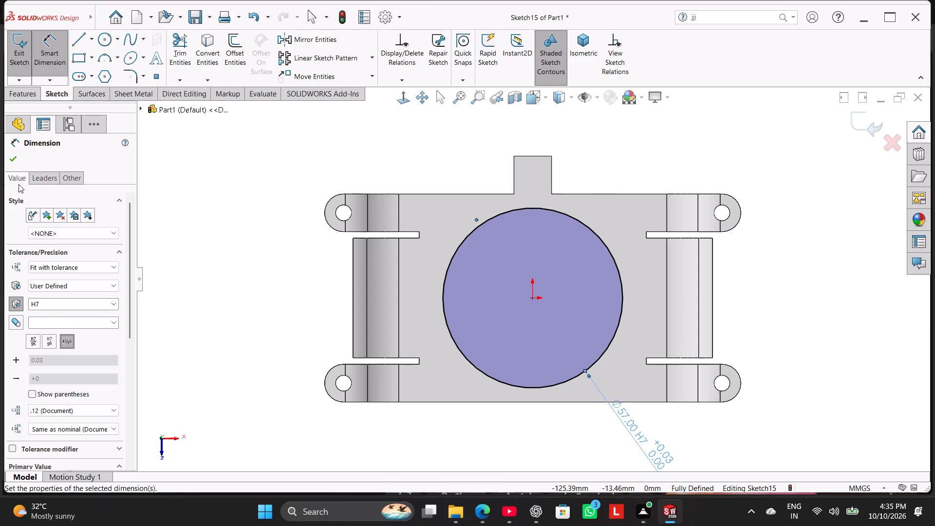
left_click(15, 159)
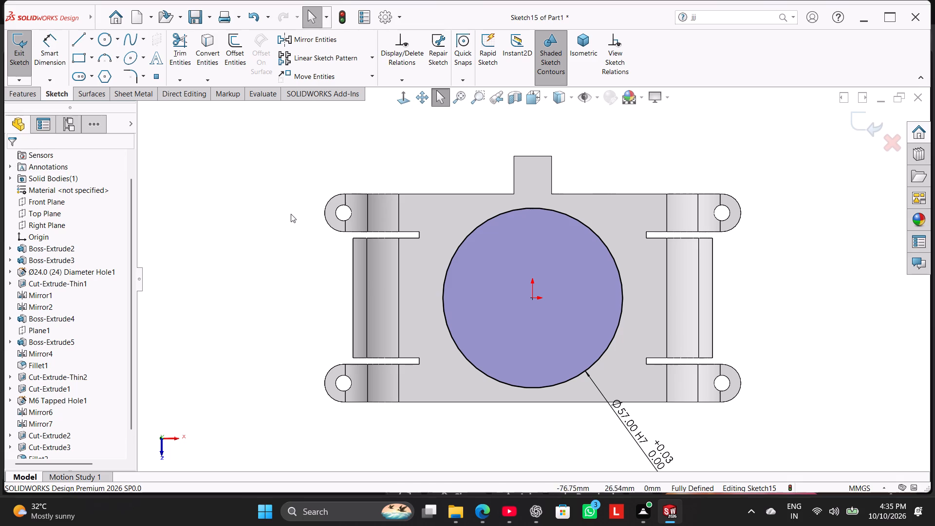
left_click(291, 213)
left_click_drag(633, 430, 624, 428)
left_click(510, 440)
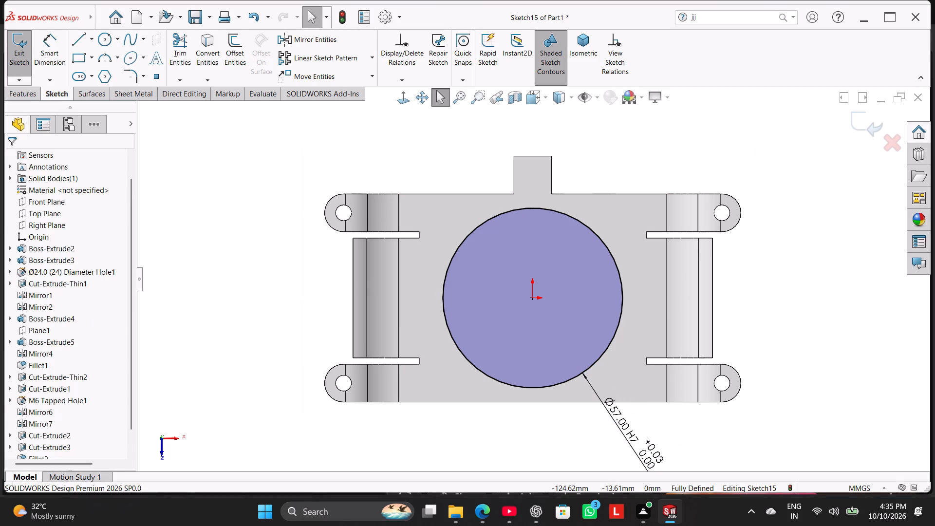
Extrude-cut the 57 mm circle sketch Through All of the clamp body.
left_click(25, 95)
left_click(182, 44)
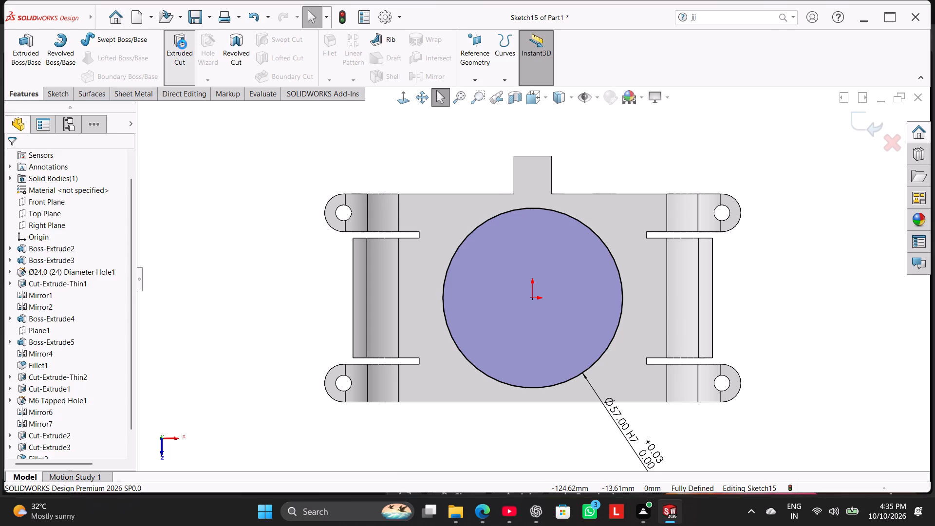
left_click(103, 221)
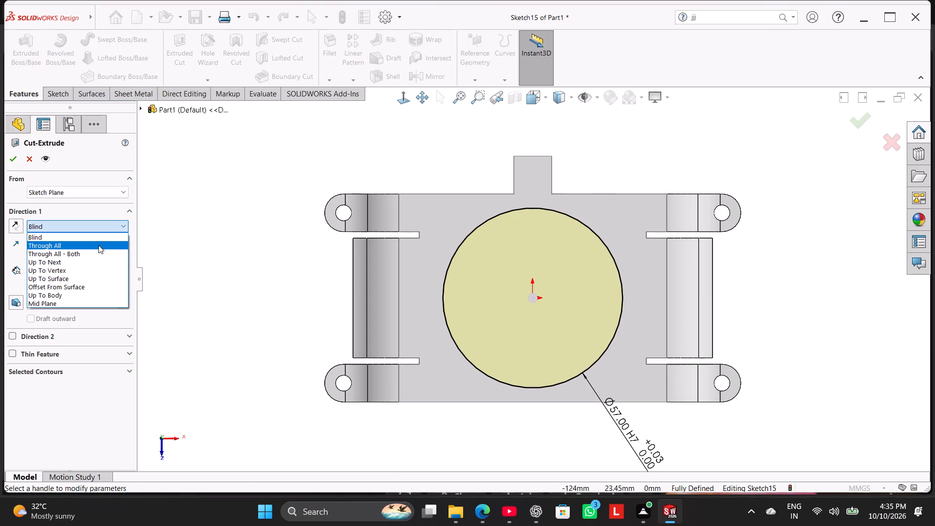
left_click(98, 247)
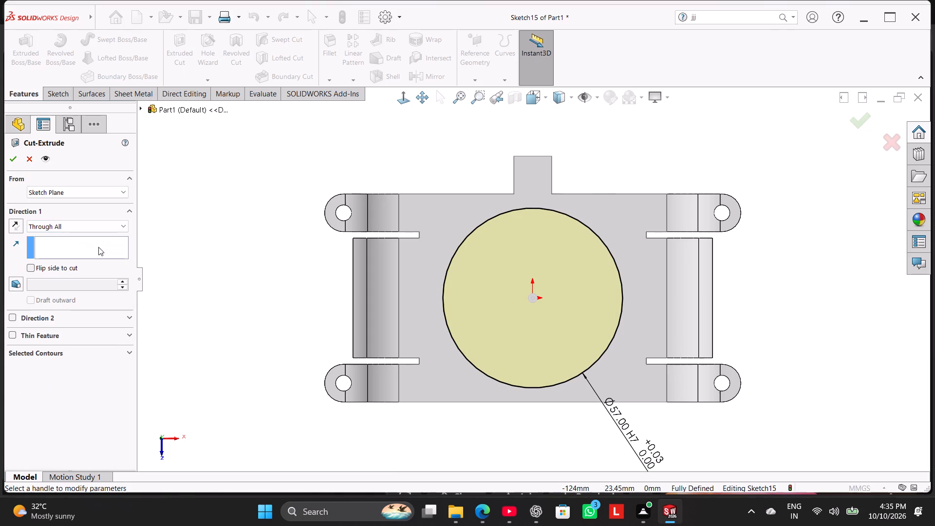
middle_click_drag(182, 252, 238, 170)
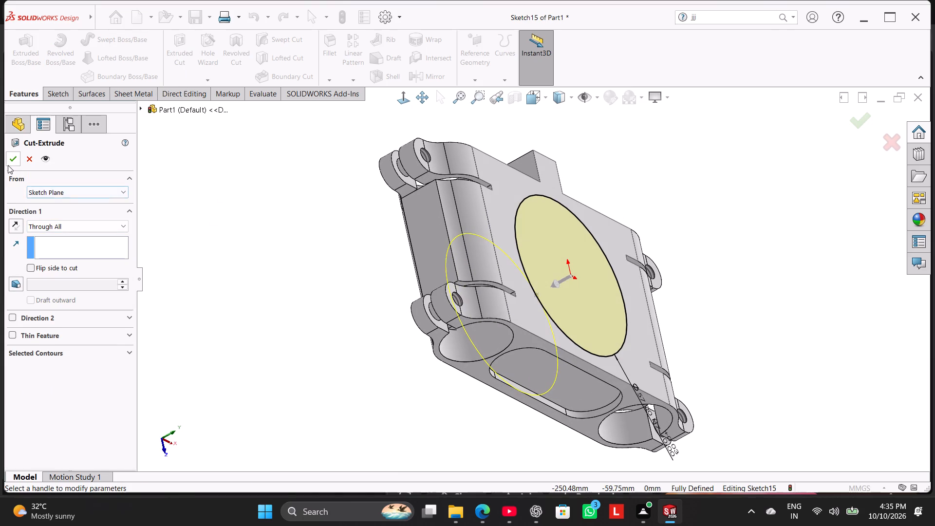
left_click(11, 163)
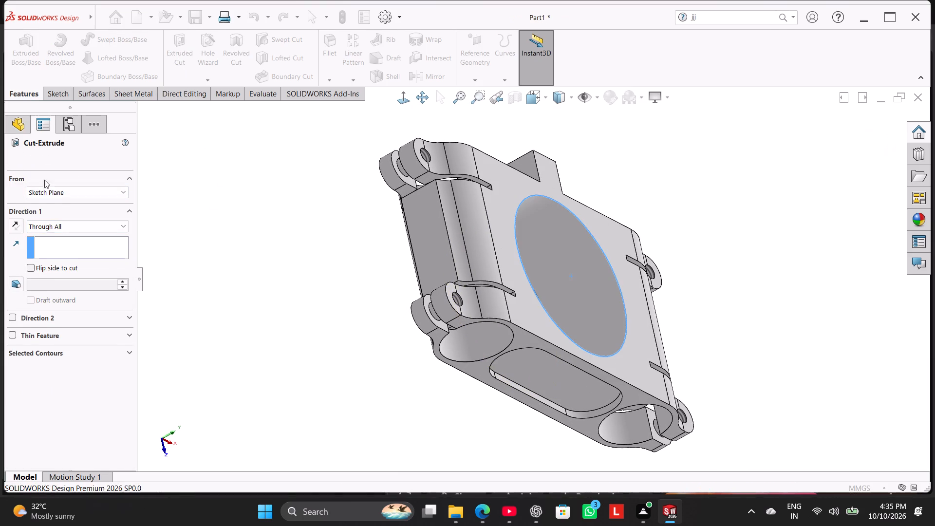
left_click(144, 208)
Start a Hole Wizard plain hole in the DIN standard, with type Drill sizes and size Ø6.0.
right_click_drag(181, 255, 354, 191)
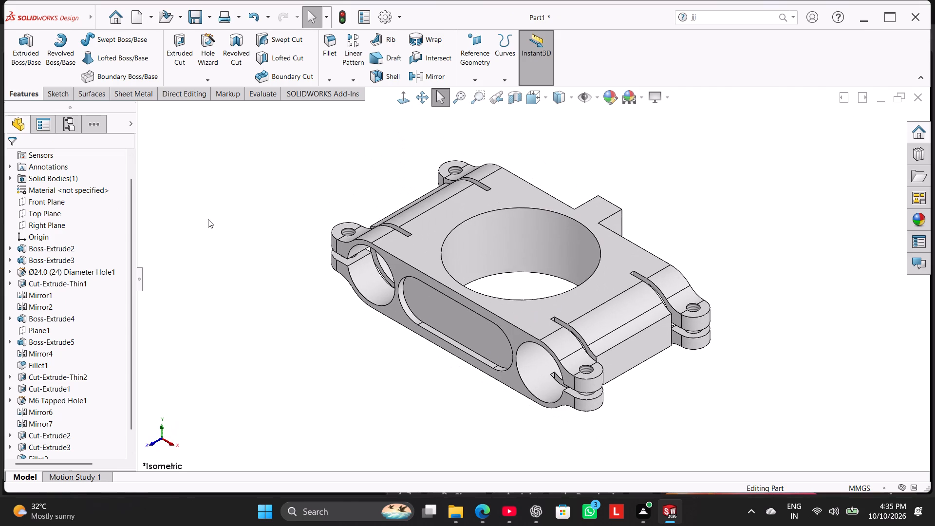
left_click(206, 48)
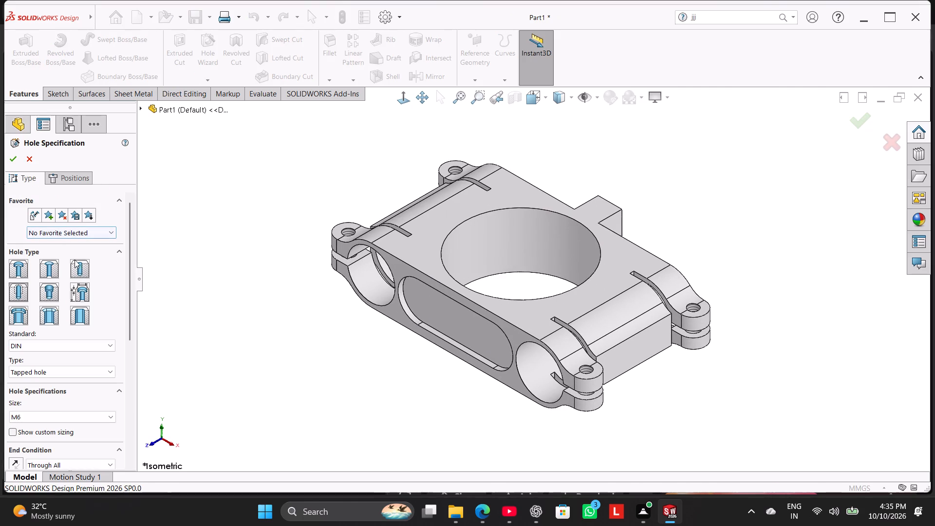
left_click(83, 265)
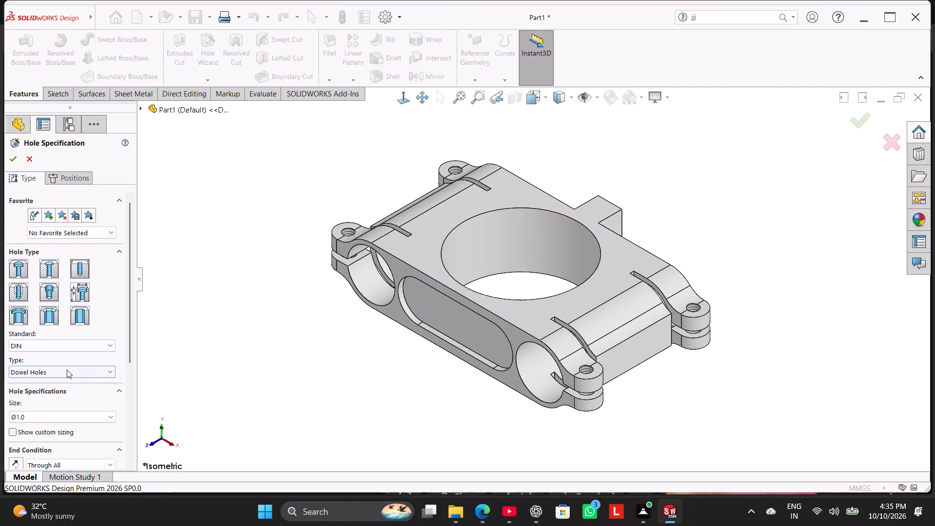
left_click(67, 370)
left_click(74, 391)
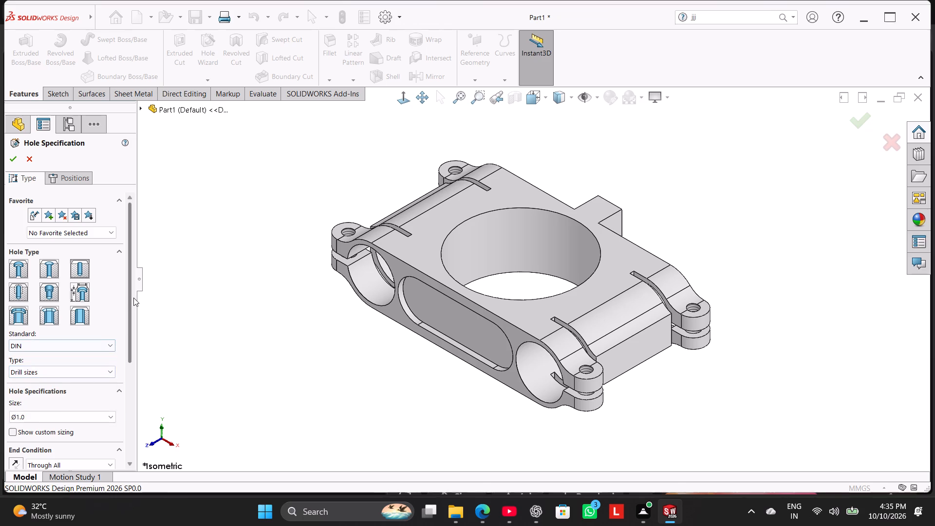
left_click_drag(134, 297, 125, 401)
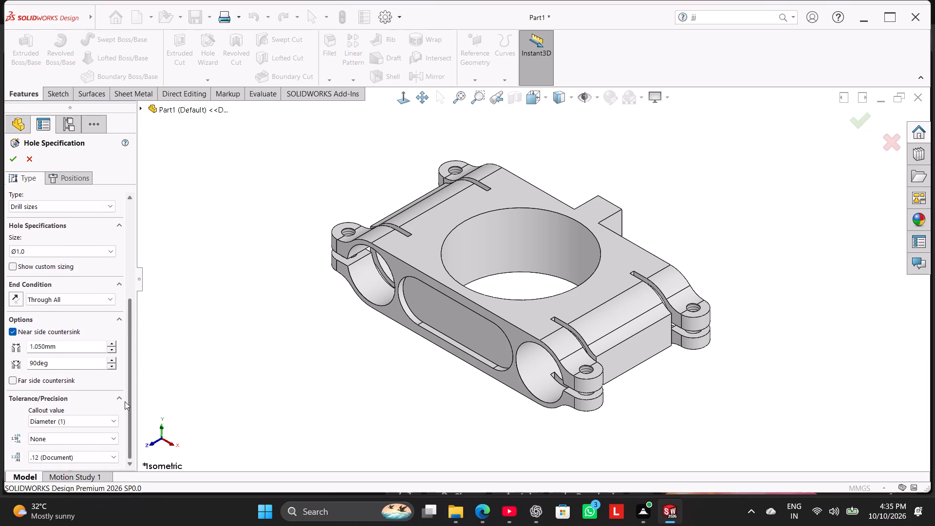
left_click_drag(125, 401, 121, 403)
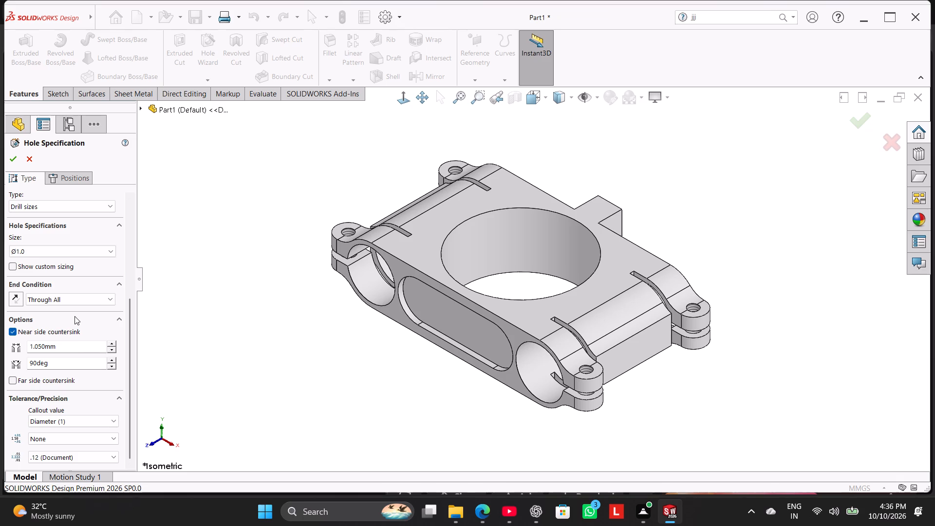
left_click(69, 256)
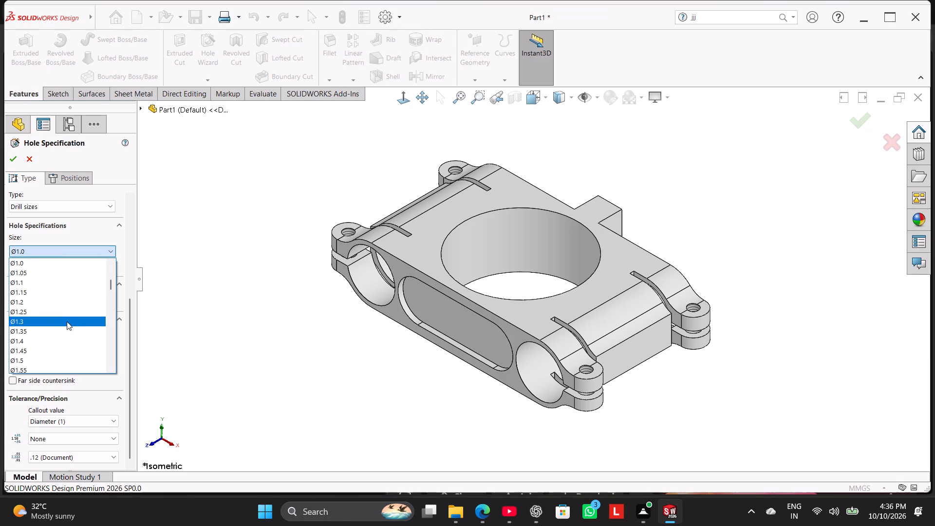
scroll(67, 321, "up", 1)
scroll(67, 321, "down", 2)
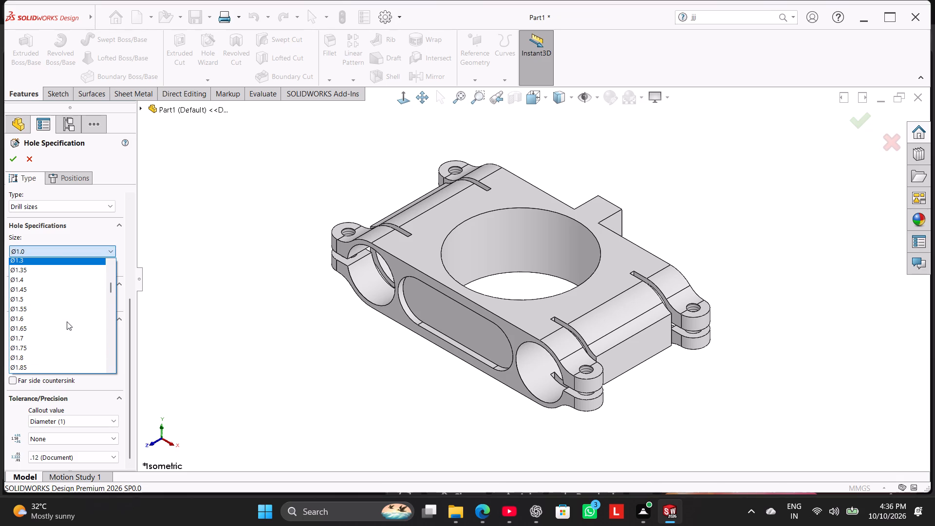
scroll(67, 321, "down", 4)
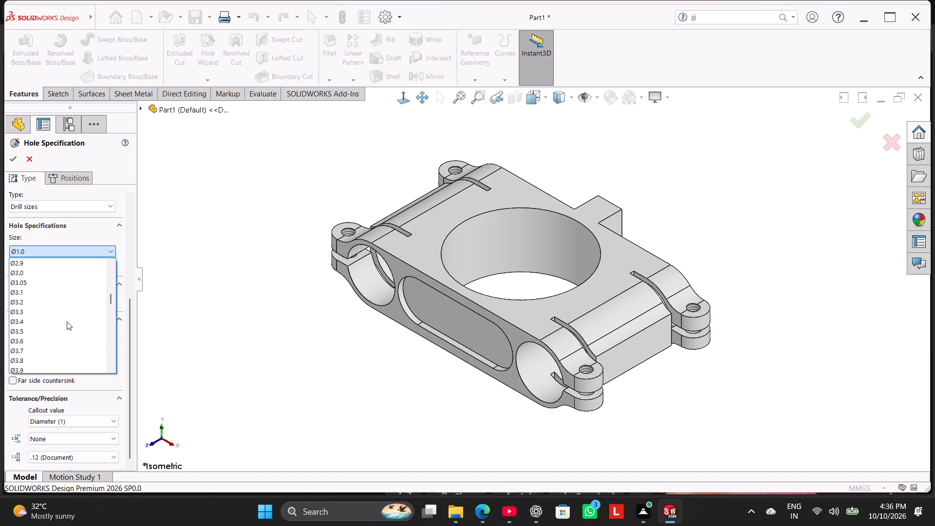
scroll(67, 321, "down", 2)
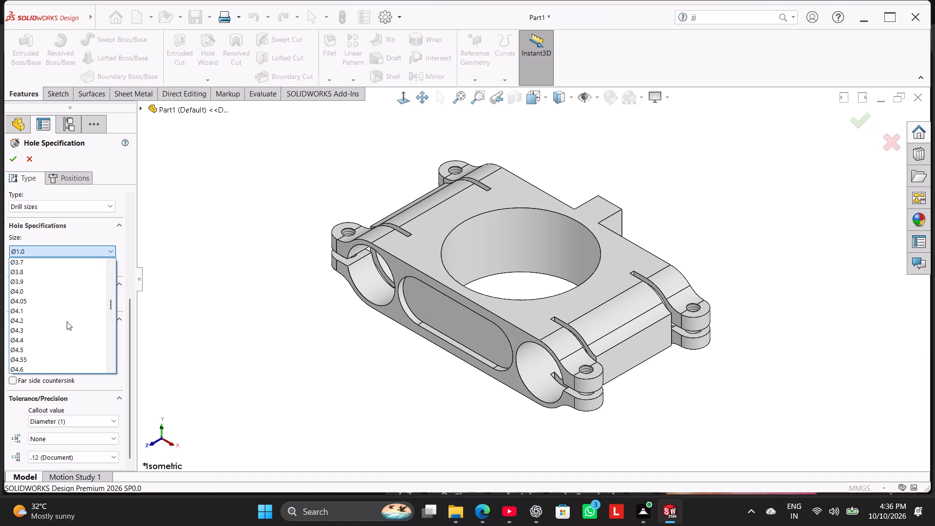
scroll(67, 321, "down", 2)
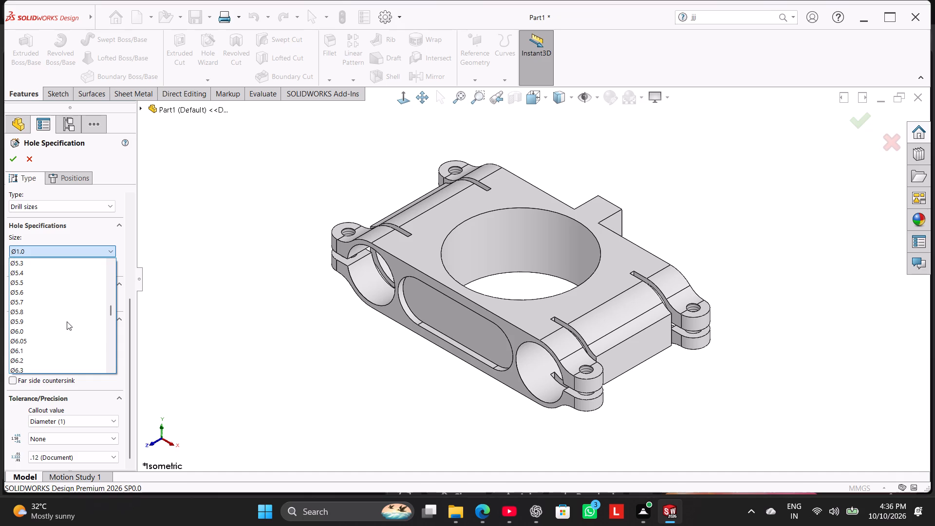
left_click(62, 333)
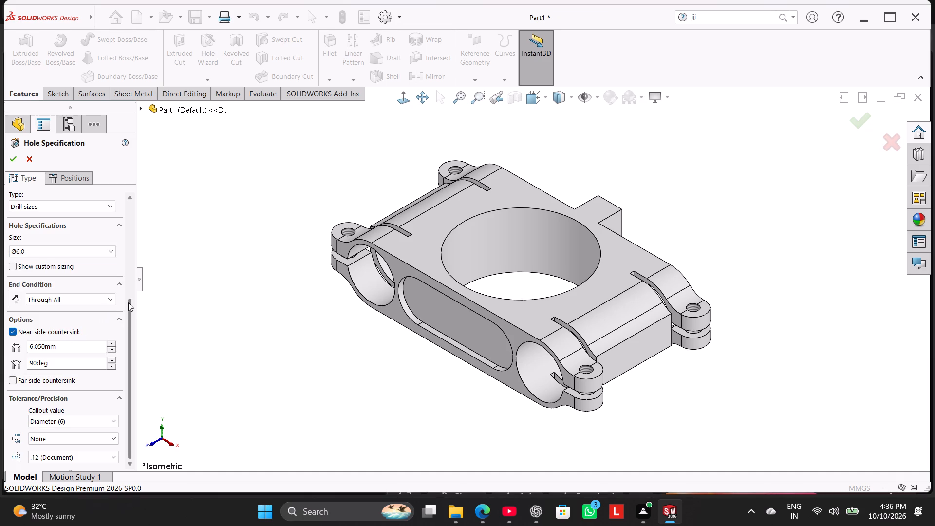
Set the hole's end condition to Blind with a depth of 20 mm.
left_click_drag(128, 302, 126, 359)
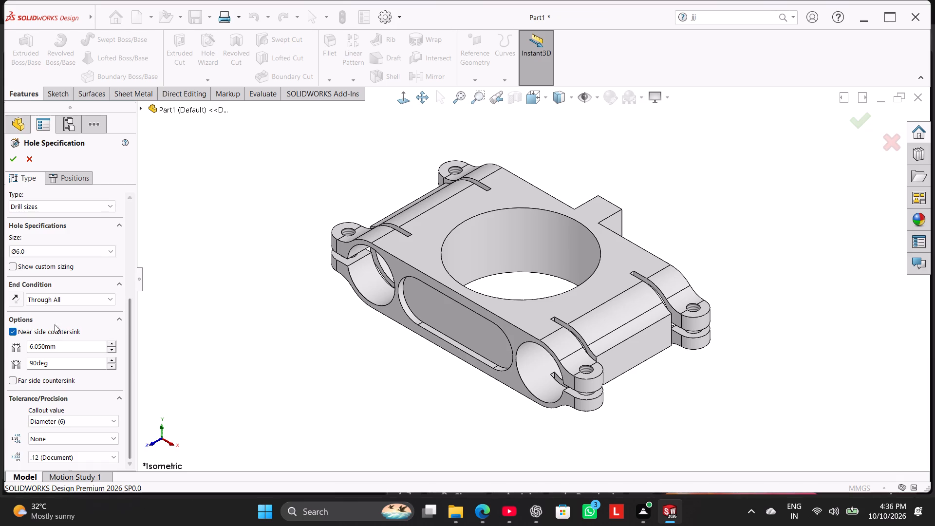
left_click(65, 302)
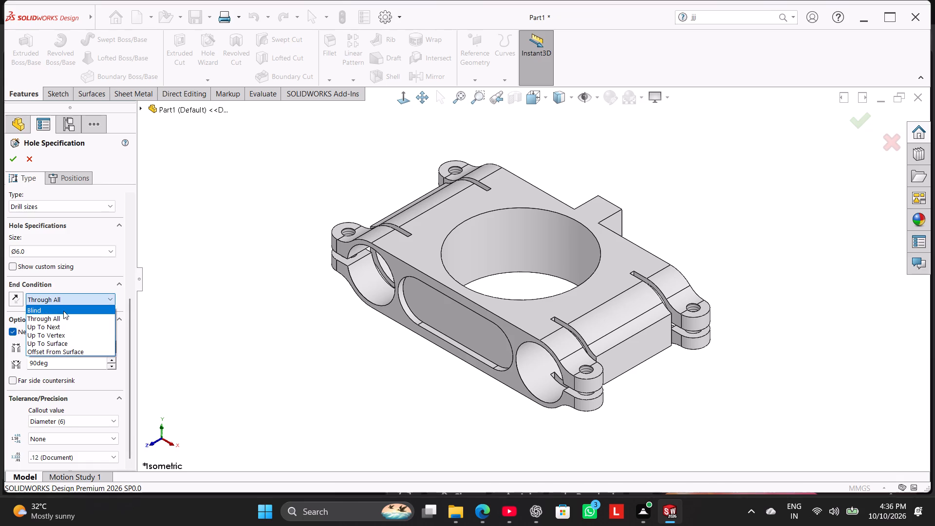
left_click(63, 311)
double_click(59, 316)
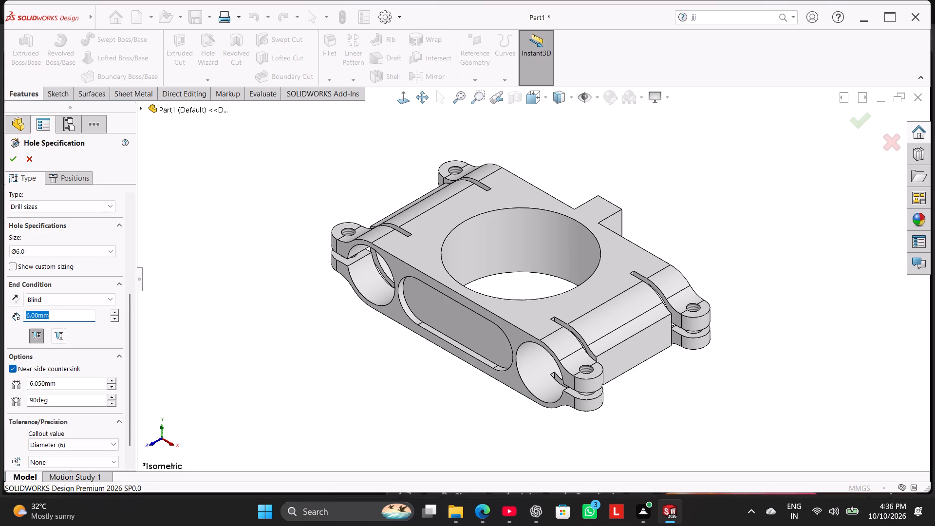
type("20")
key("Return")
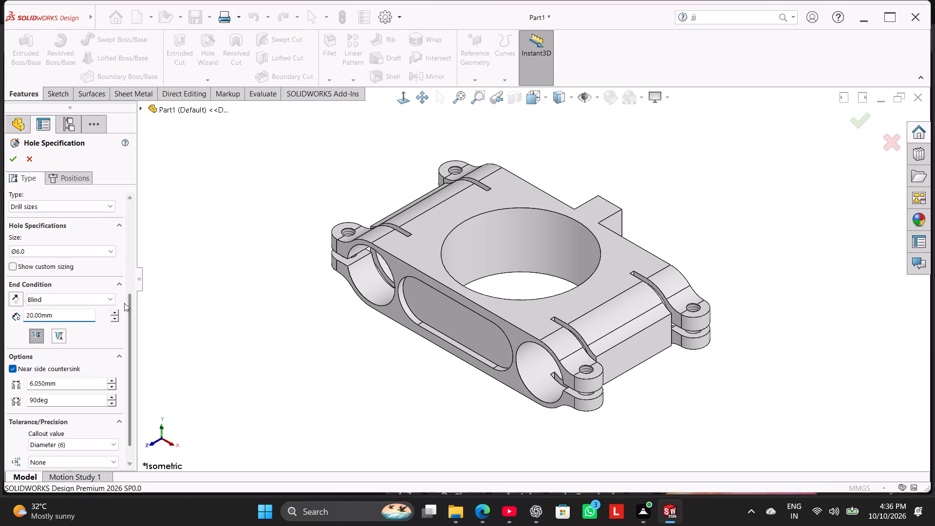
left_click_drag(131, 308, 128, 351)
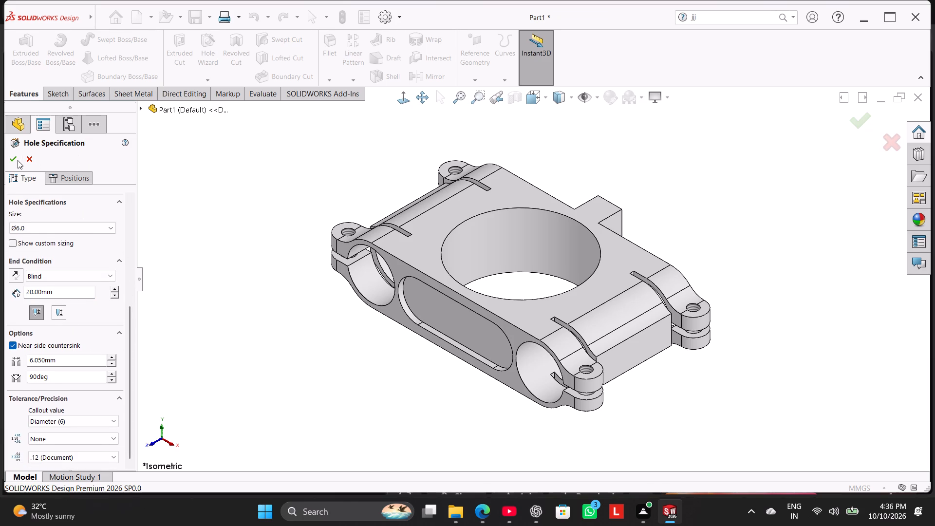
Position one hole on the body's flat underside, between the central bore and a clamp slot near the edge carrying the square tab.
left_click(64, 178)
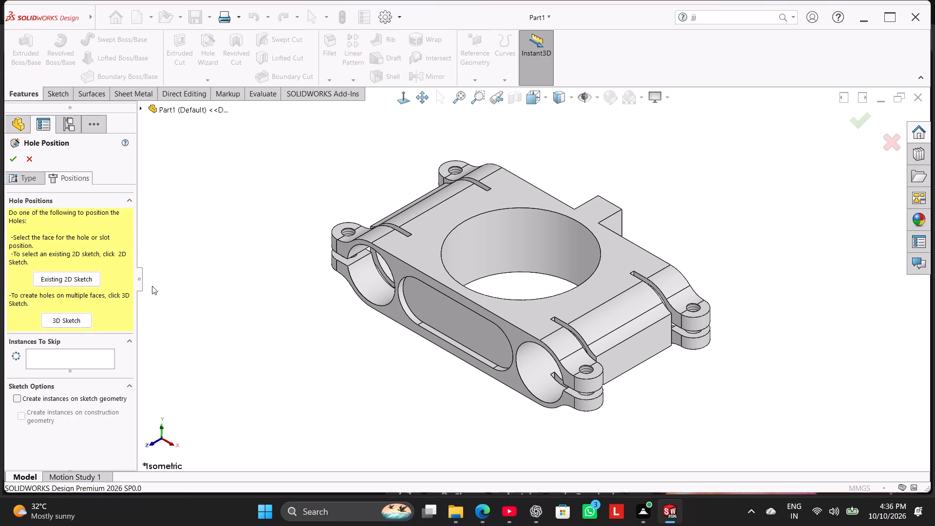
middle_click_drag(134, 299, 163, 196)
middle_click_drag(264, 339, 322, 161)
left_click(636, 297)
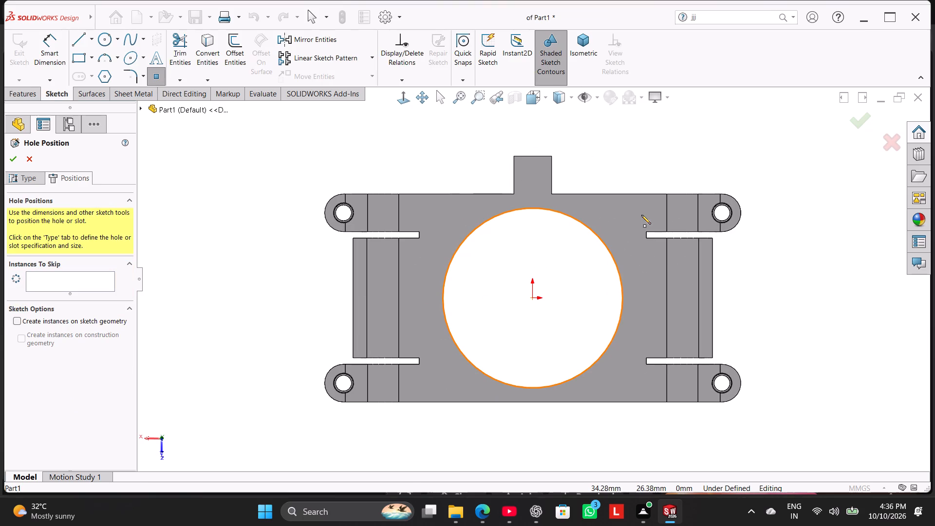
left_click(641, 215)
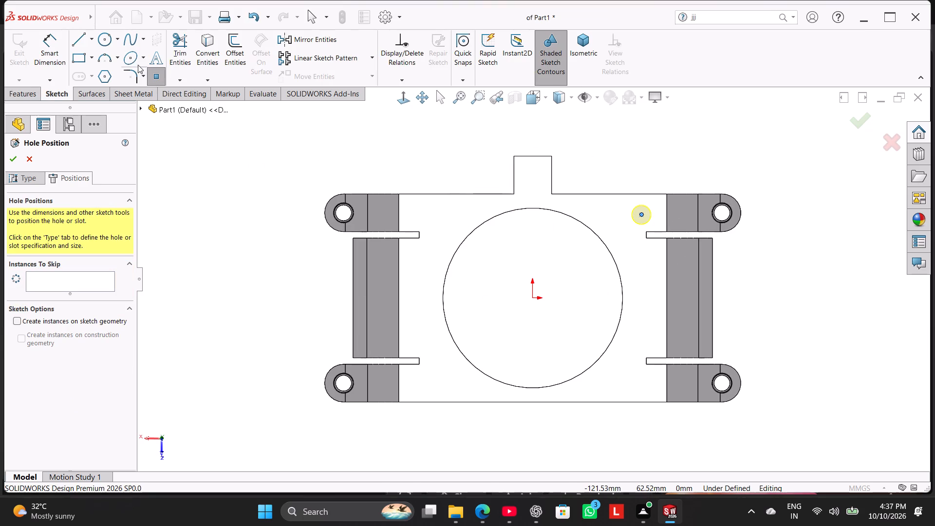
Sketch a circle centred on the origin and passing through the hole's centre point, with a radius of about 43.4 mm.
left_click(119, 38)
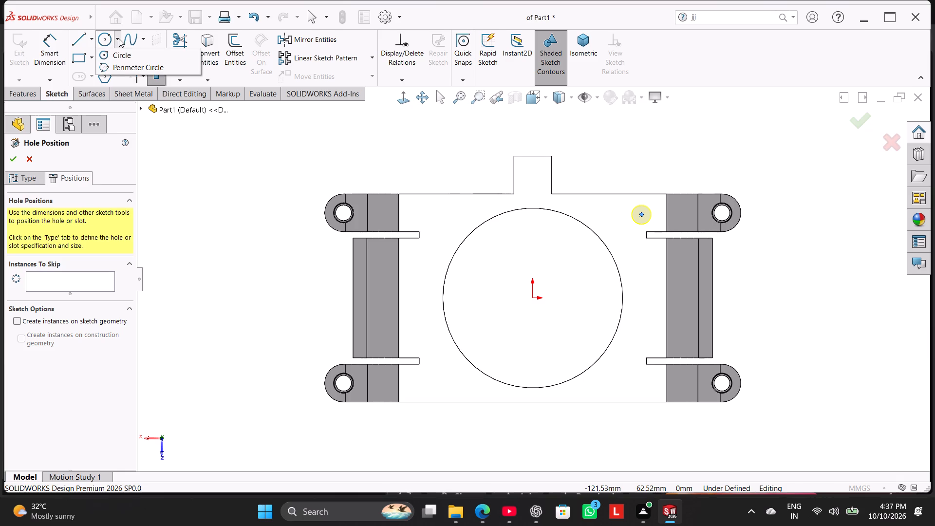
left_click(126, 59)
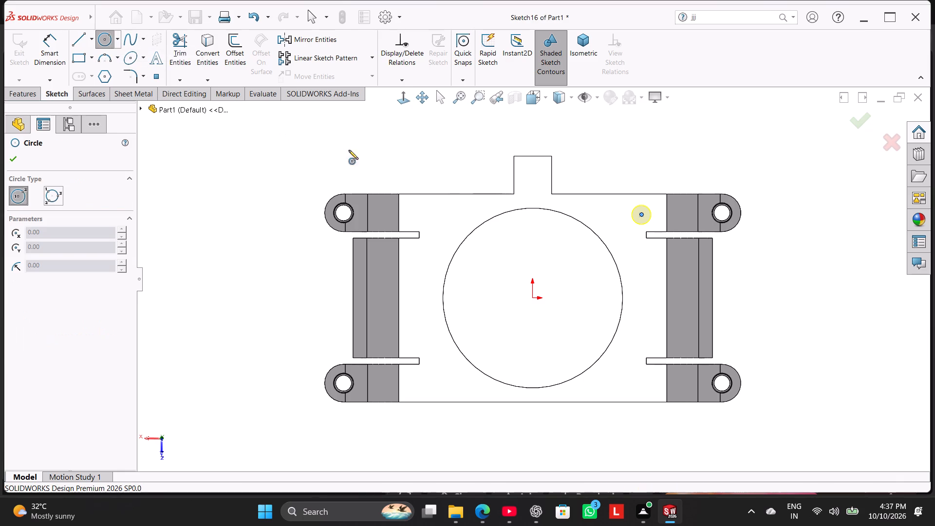
left_click(531, 296)
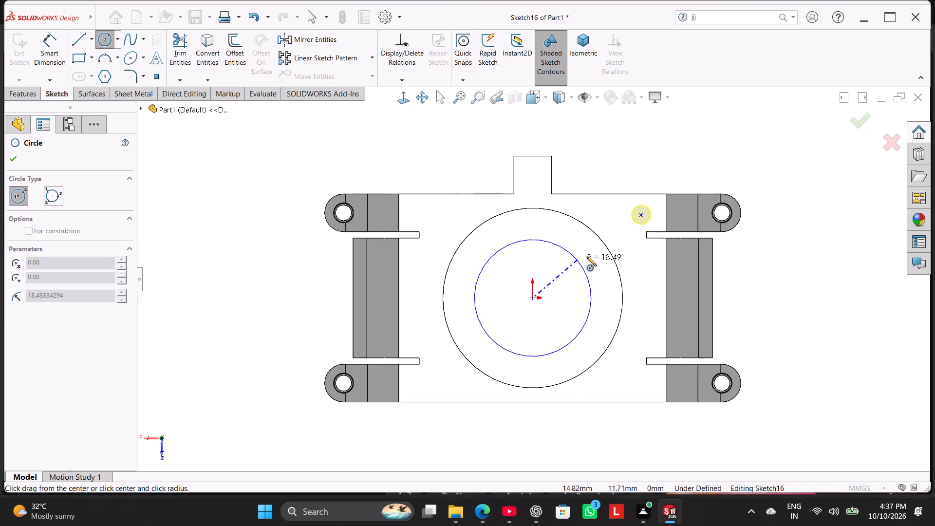
left_click(642, 216)
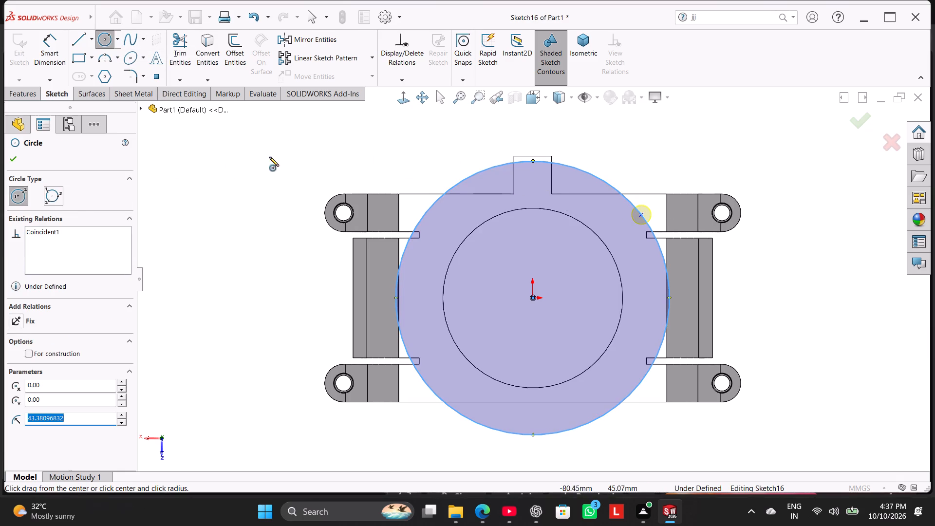
Dimension the hole-position circle's diameter at 64 mm, placing the text outside the part near the square-tab edge.
left_click(58, 54)
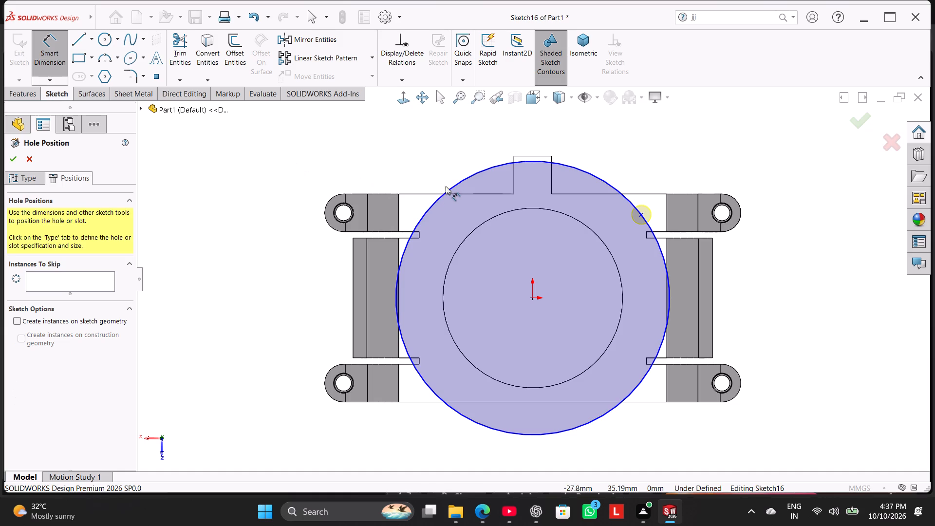
left_click(464, 180)
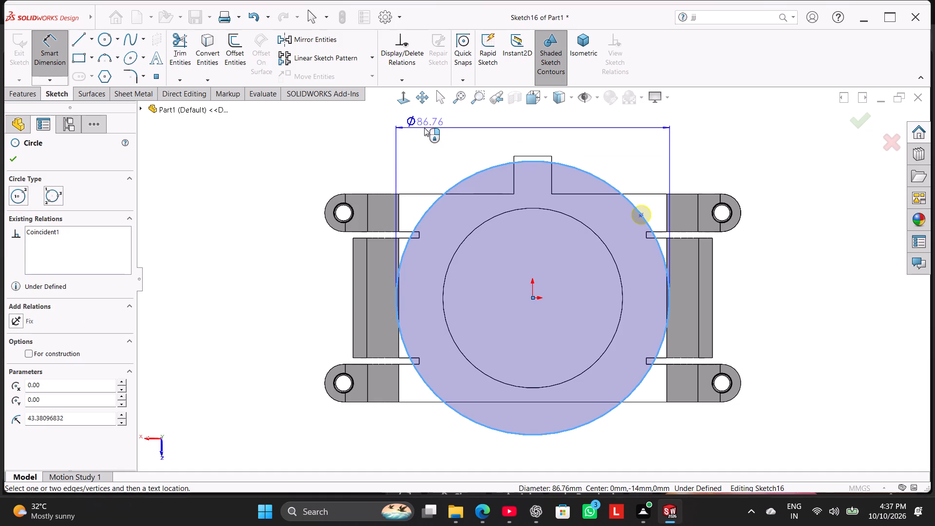
left_click(383, 129)
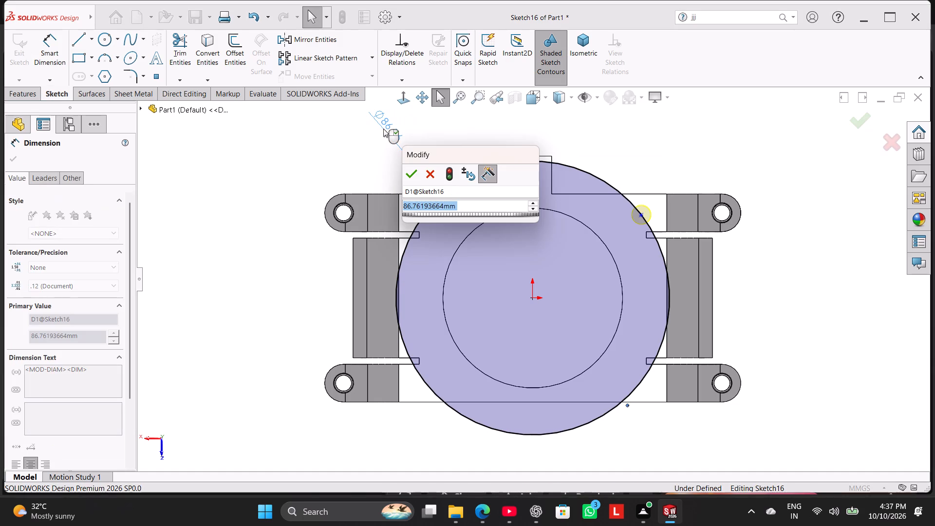
type("64")
key("Return")
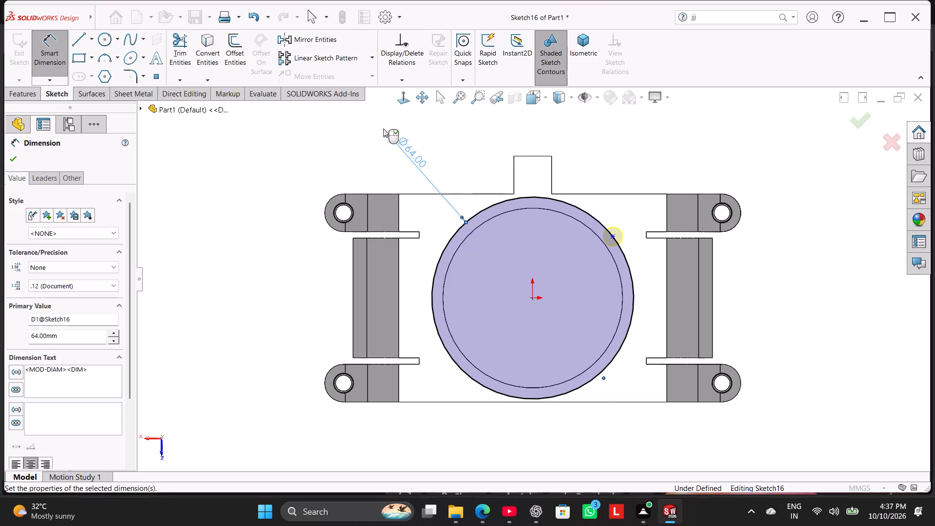
right_click(356, 136)
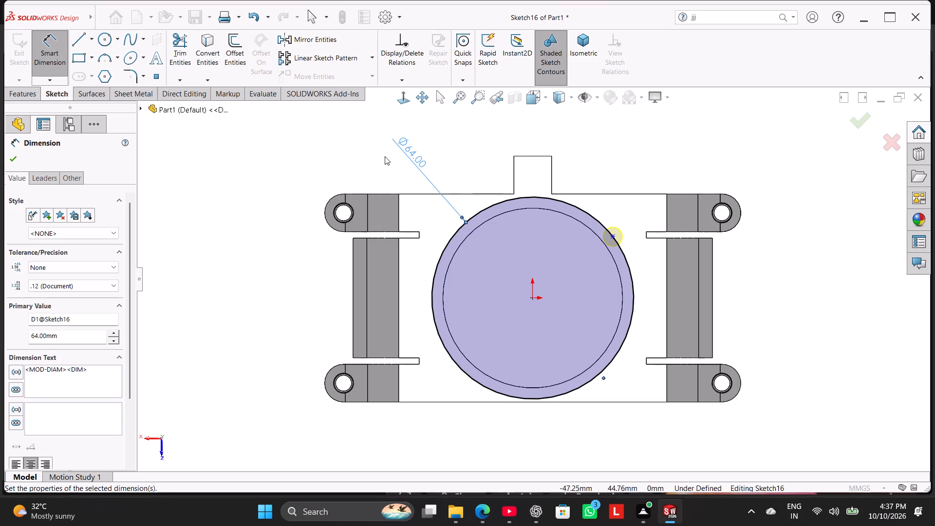
Convert the 64 mm hole-position circle to construction geometry.
right_click(358, 138)
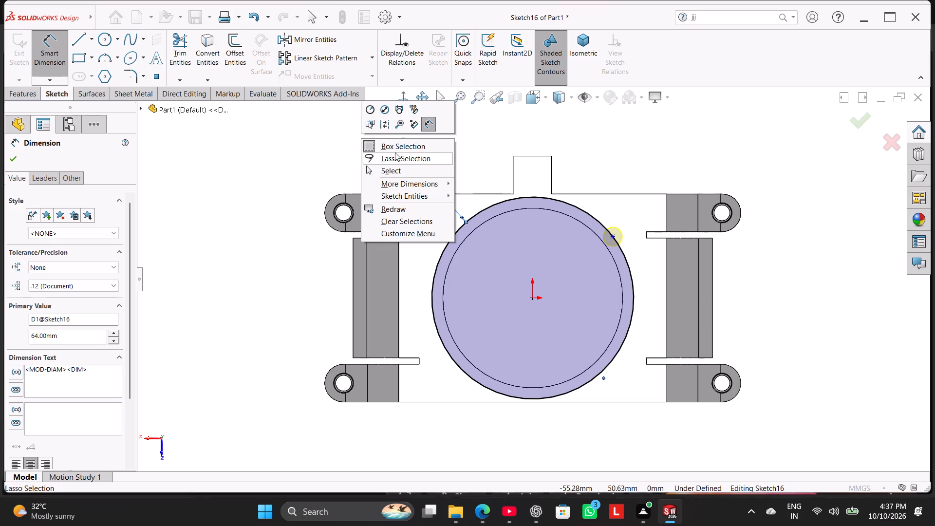
left_click(387, 127)
left_click(331, 151)
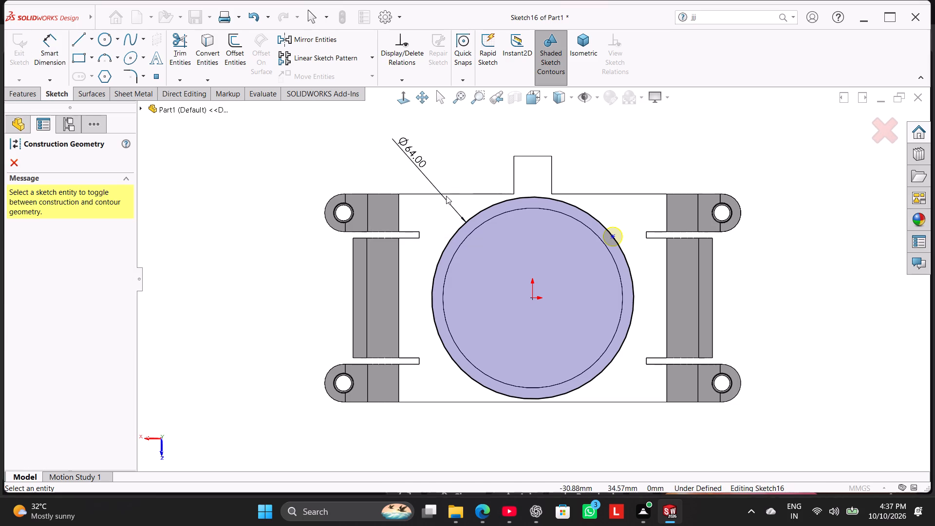
right_click(478, 213)
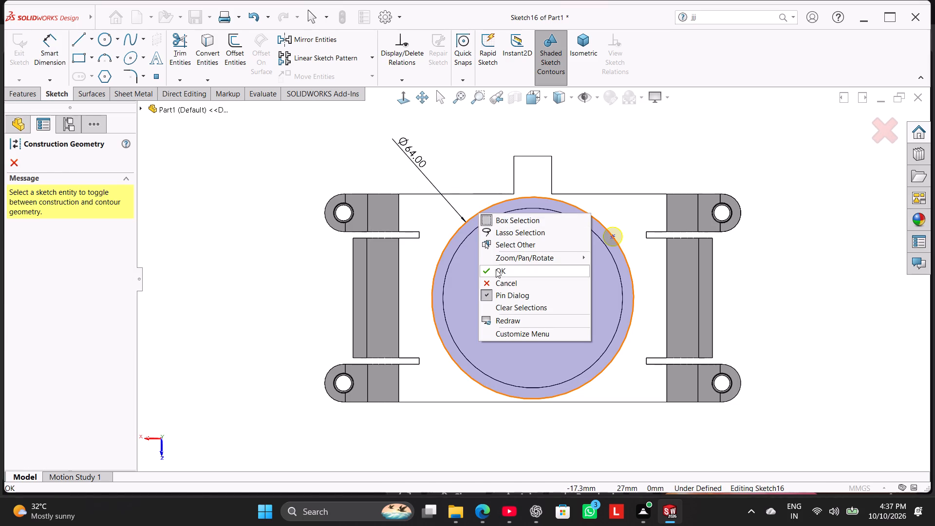
left_click(496, 269)
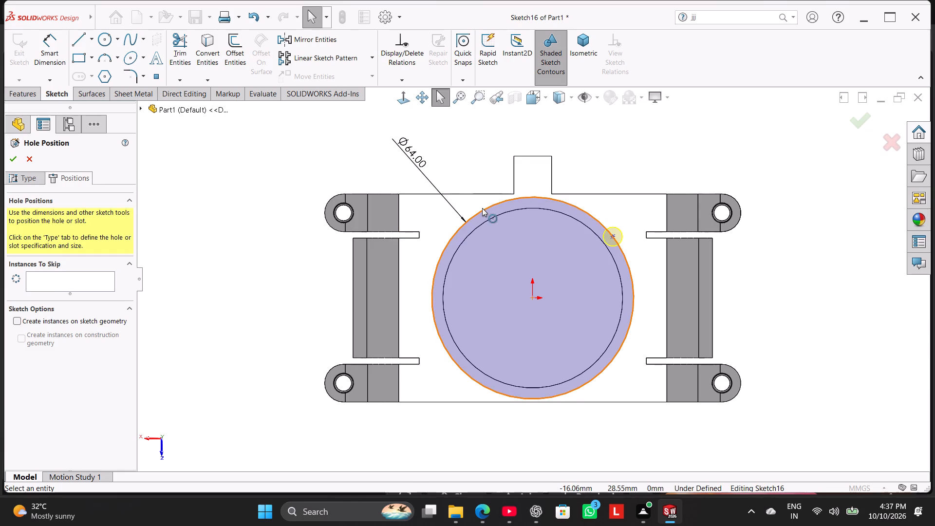
right_click(482, 208)
left_click(510, 196)
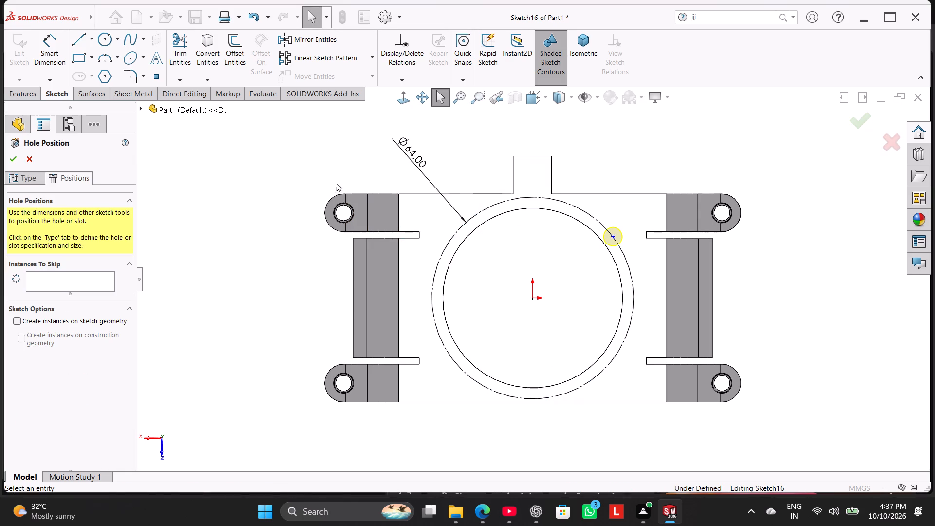
left_click(319, 164)
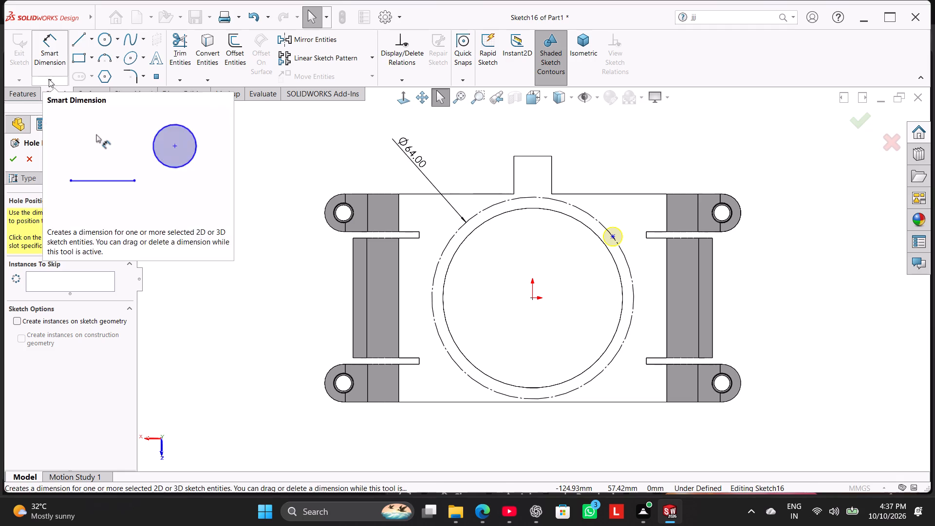
Draw centerlines from the hole's centre point to the origin and from the origin vertically to the 64 mm circle toward the square tab.
left_click(91, 38)
left_click(94, 61)
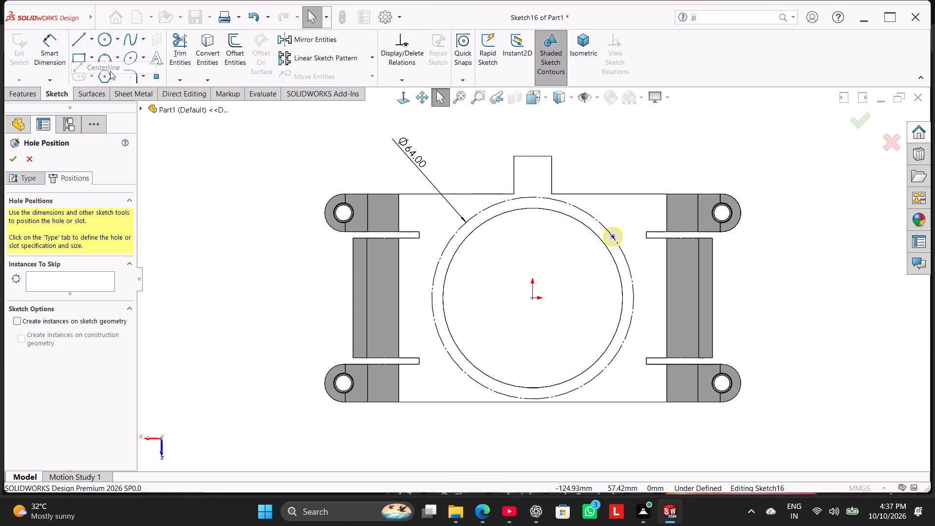
left_click(614, 237)
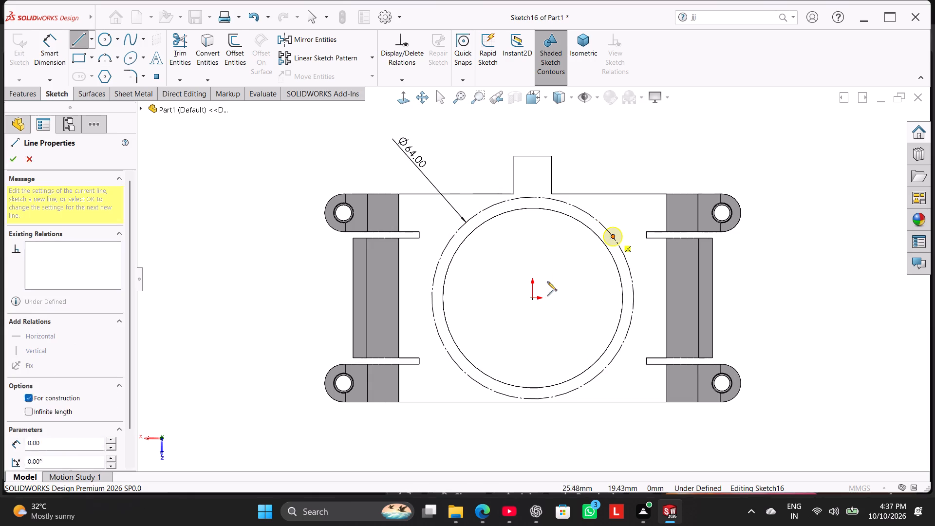
left_click(533, 300)
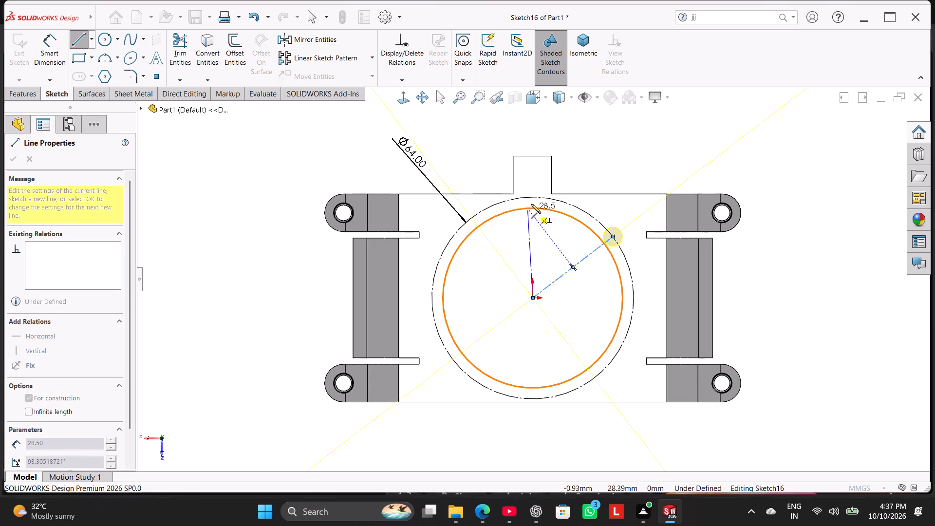
left_click(534, 197)
right_click(473, 141)
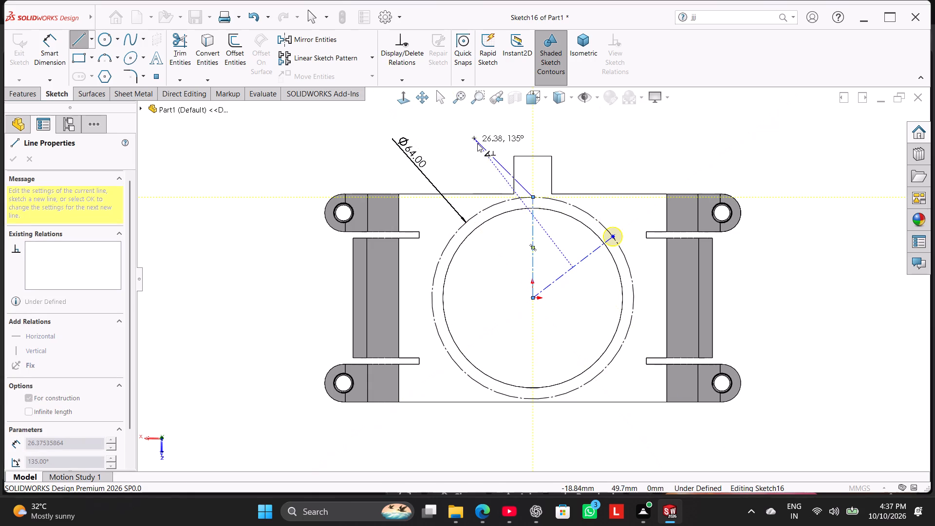
left_click(487, 147)
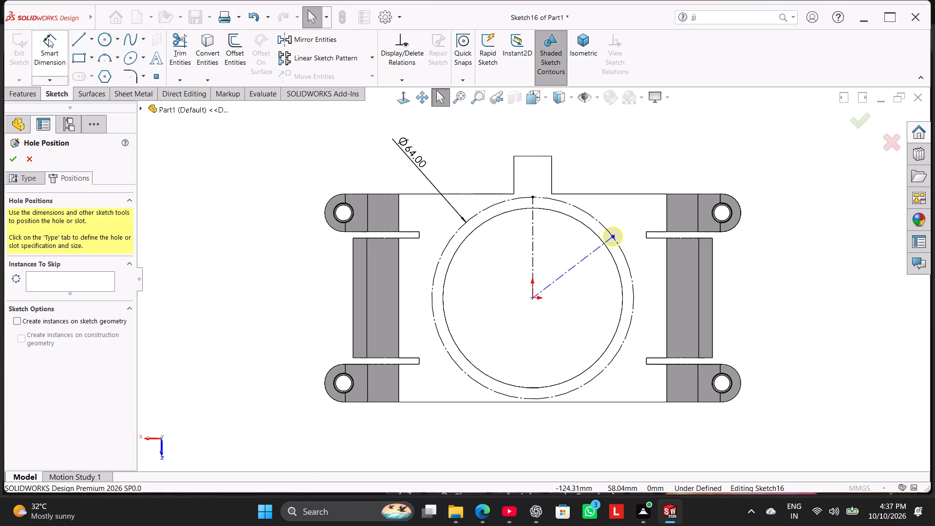
Dimension the angle between the two centerlines at 45° and finish the 6 mm hole.
left_click(48, 39)
left_click(532, 247)
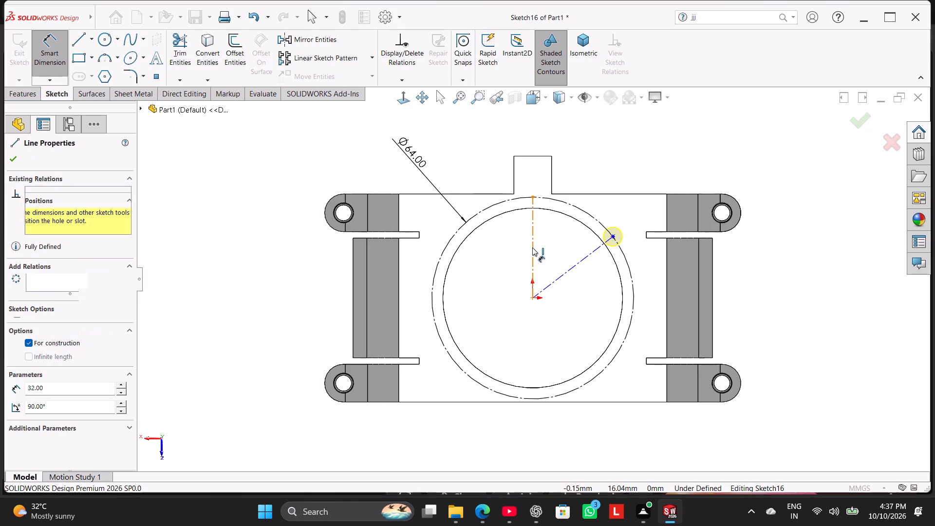
left_click(573, 266)
left_click(559, 256)
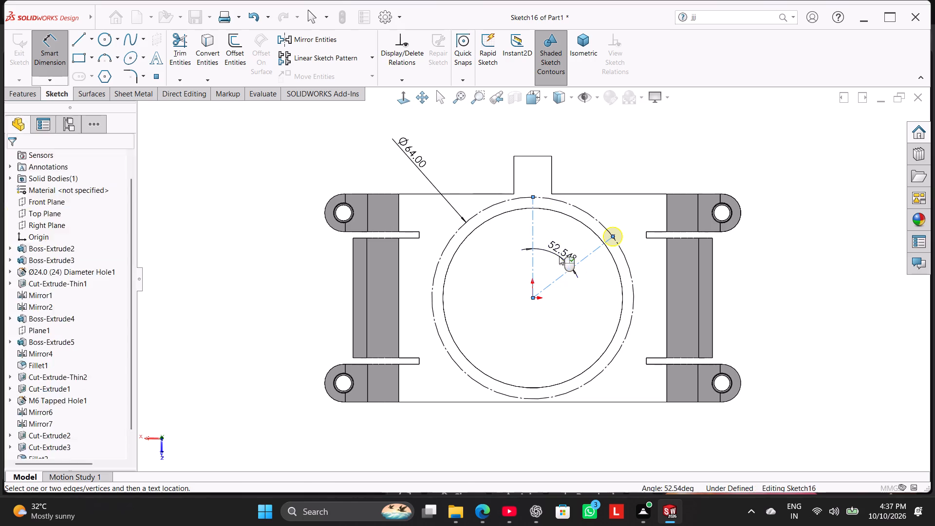
type("45")
key("Return")
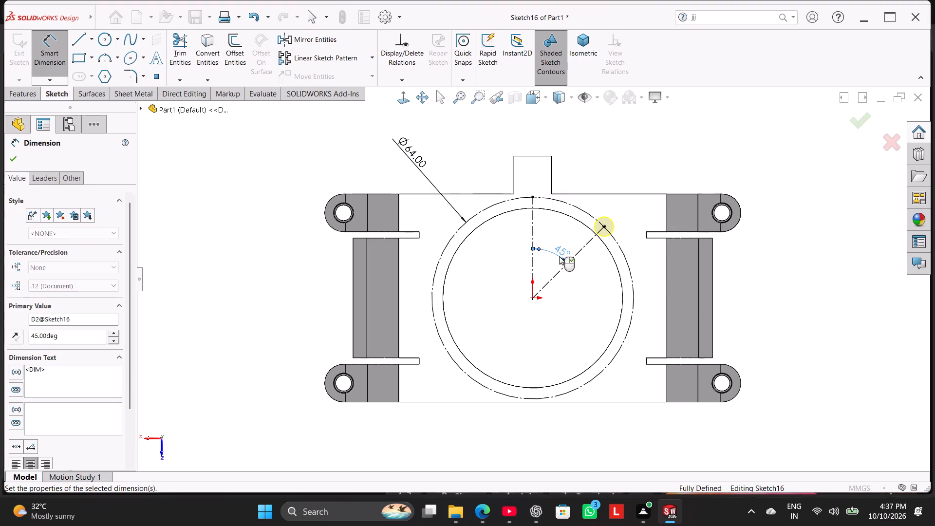
right_click(226, 217)
left_click(262, 251)
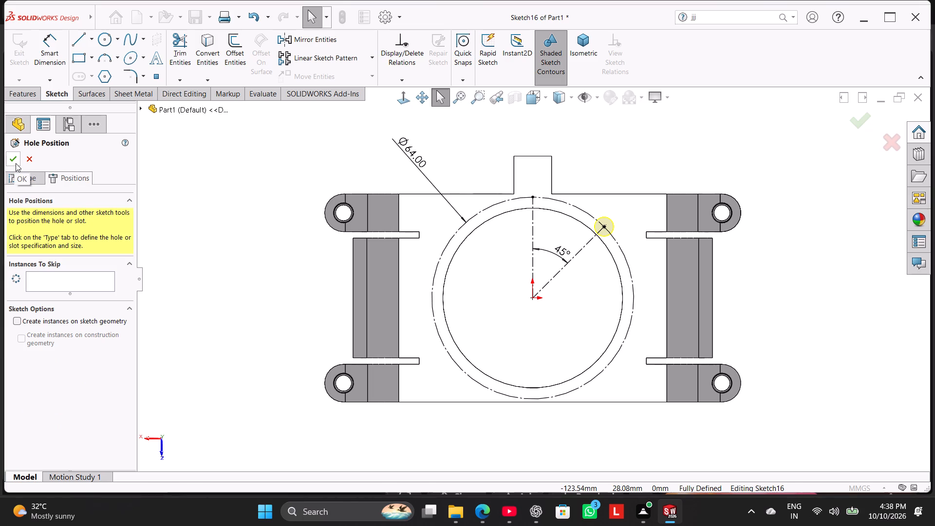
left_click(16, 163)
left_click(262, 208)
Start a new Hole Wizard feature as a DIN bottoming tapped hole of size M3.
middle_click_drag(268, 207, 276, 392)
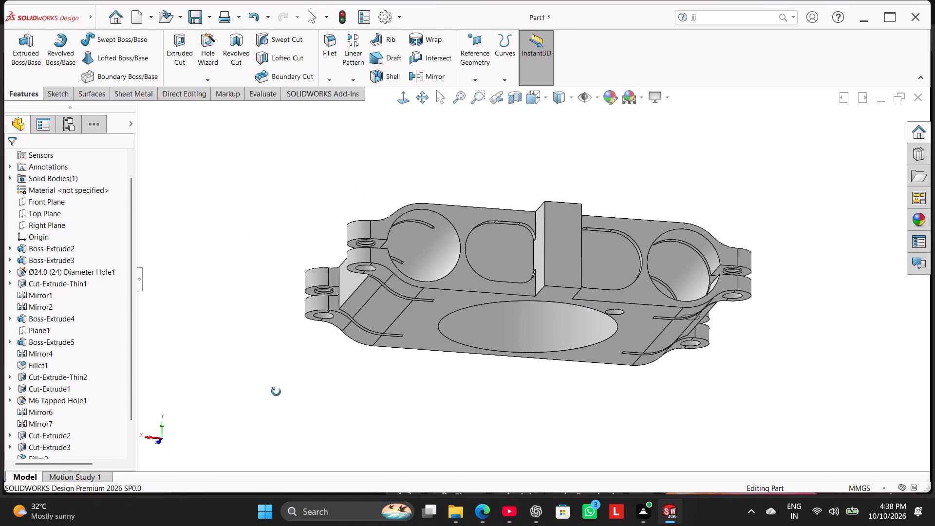
middle_click_drag(276, 392, 222, 427)
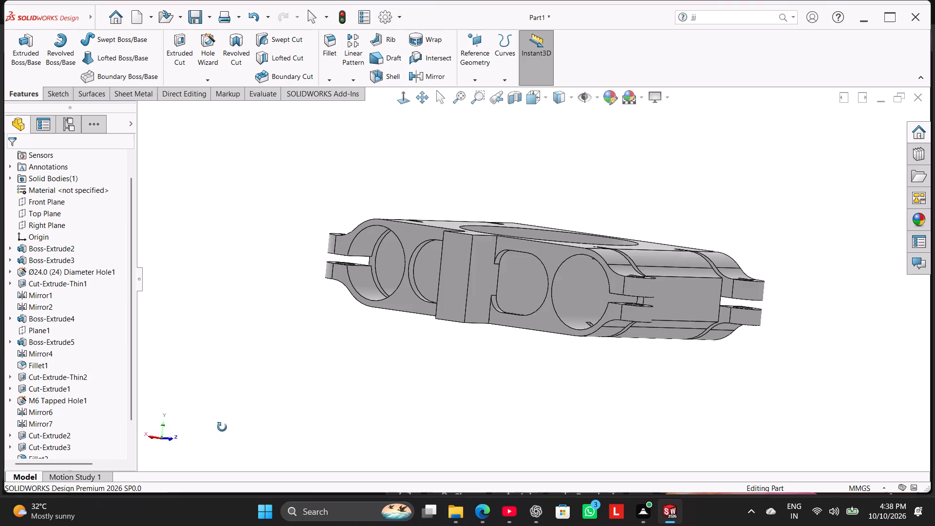
middle_click_drag(222, 427, 241, 387)
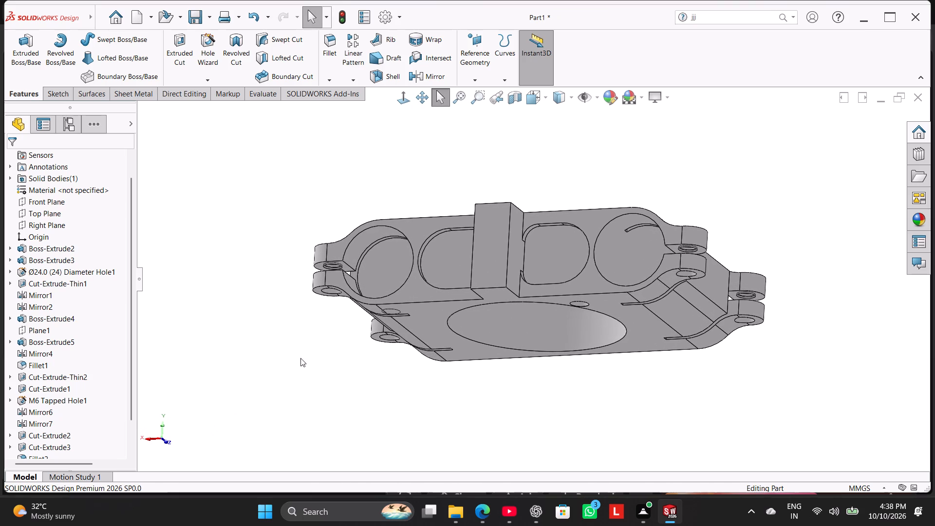
middle_click_drag(318, 380, 273, 162)
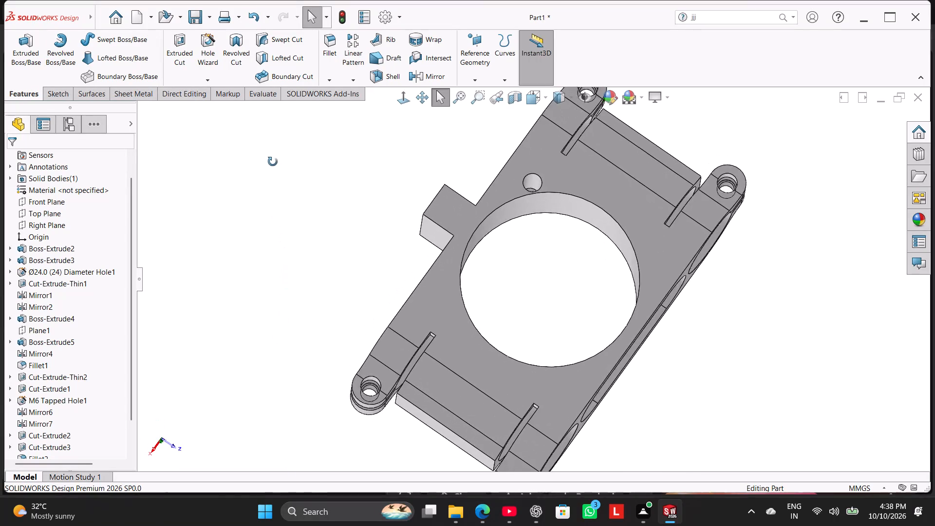
middle_click_drag(273, 162, 328, 330)
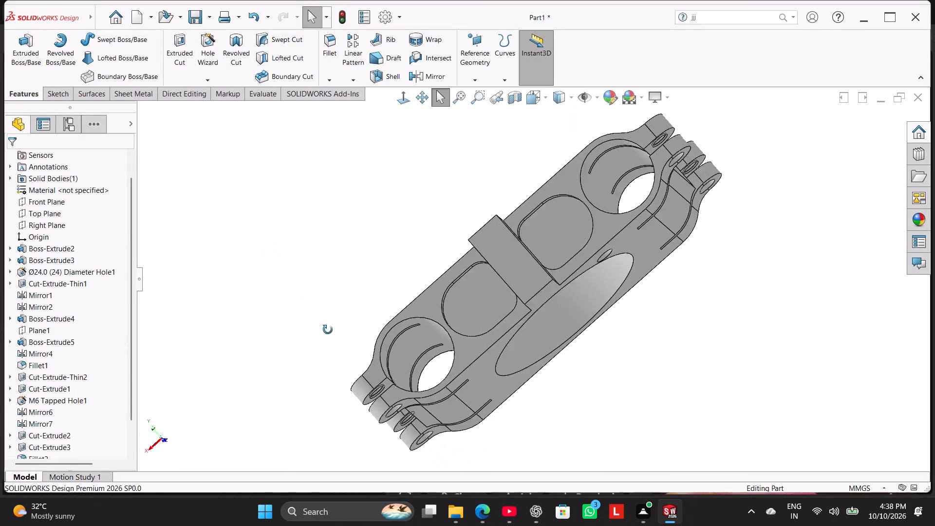
middle_click_drag(328, 330, 281, 326)
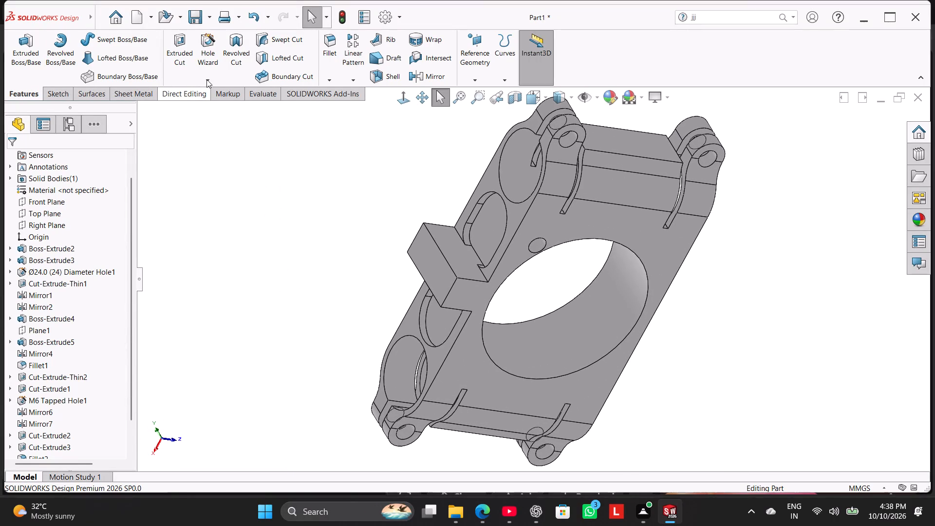
left_click(217, 49)
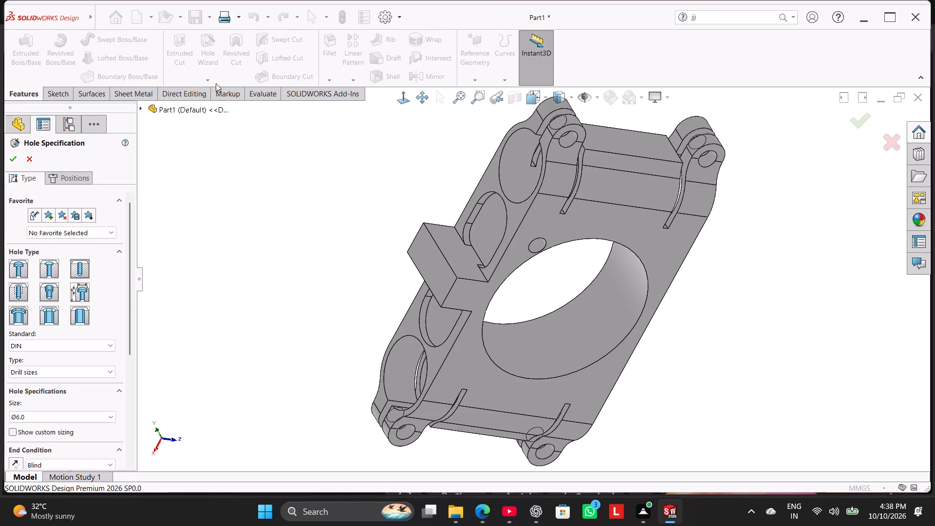
left_click(22, 286)
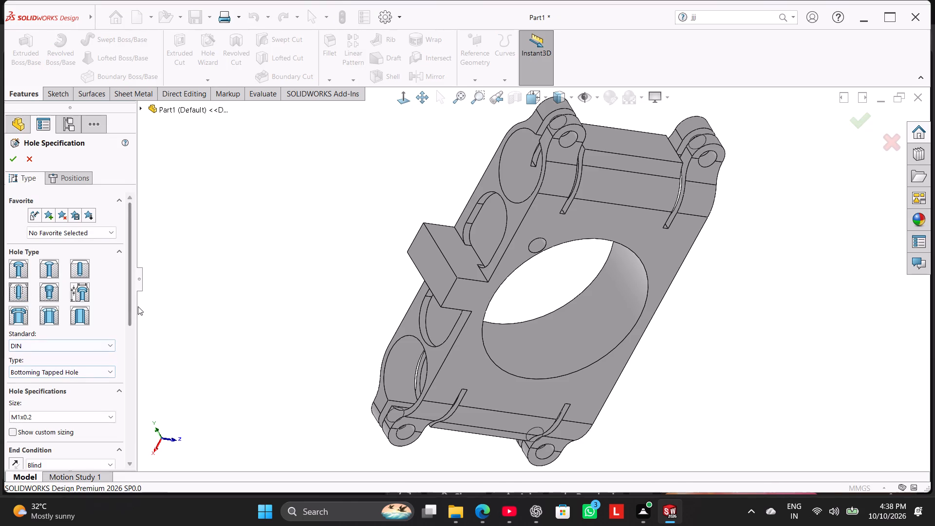
left_click_drag(128, 302, 131, 353)
left_click(84, 303)
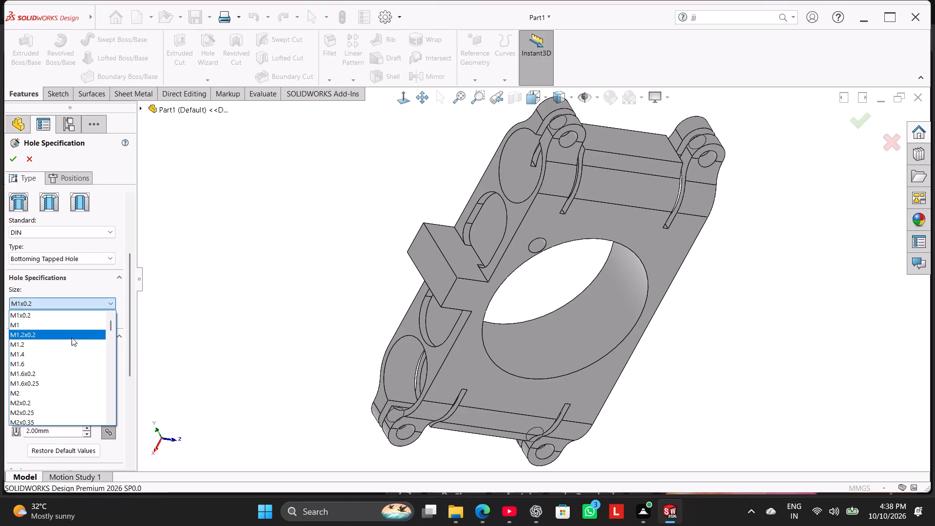
scroll(64, 360, "down", 2)
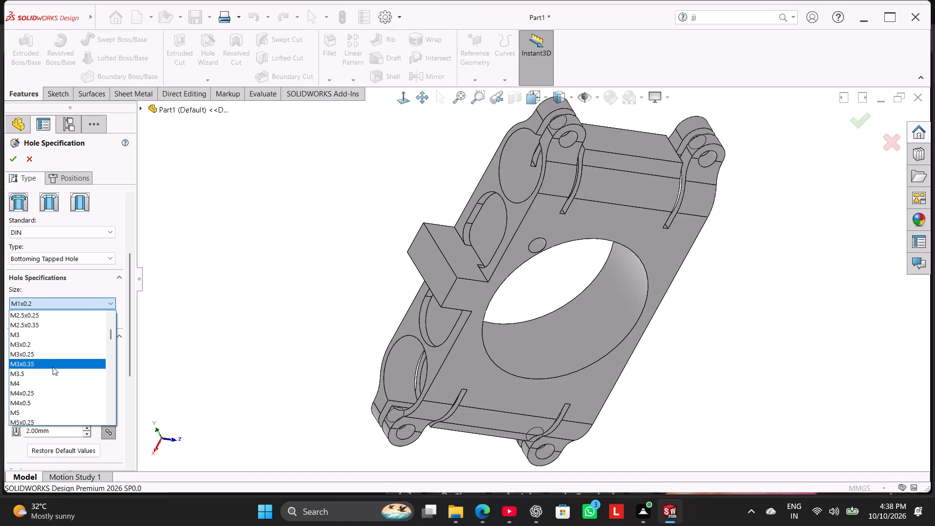
left_click(70, 335)
Set the M3 tapped hole's end condition to Up To Next.
left_click_drag(131, 307, 131, 350)
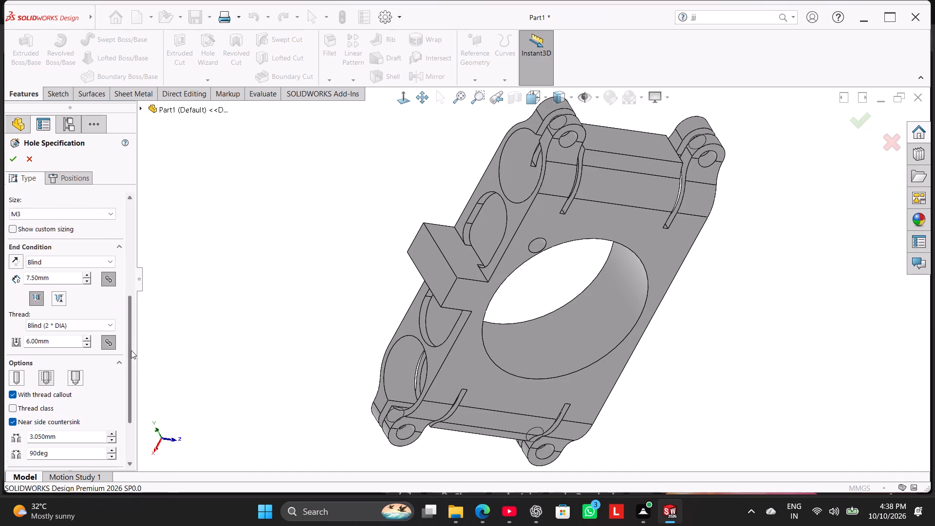
left_click_drag(131, 350, 130, 360)
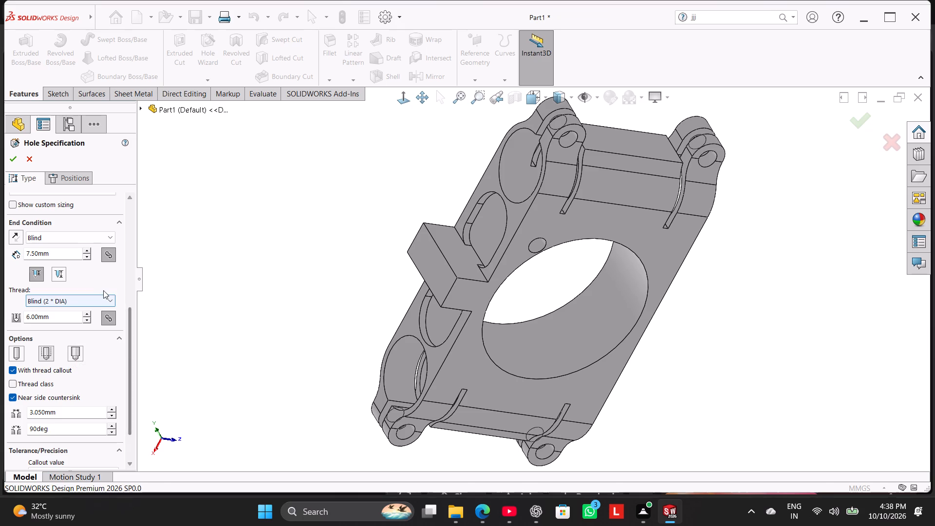
left_click(72, 240)
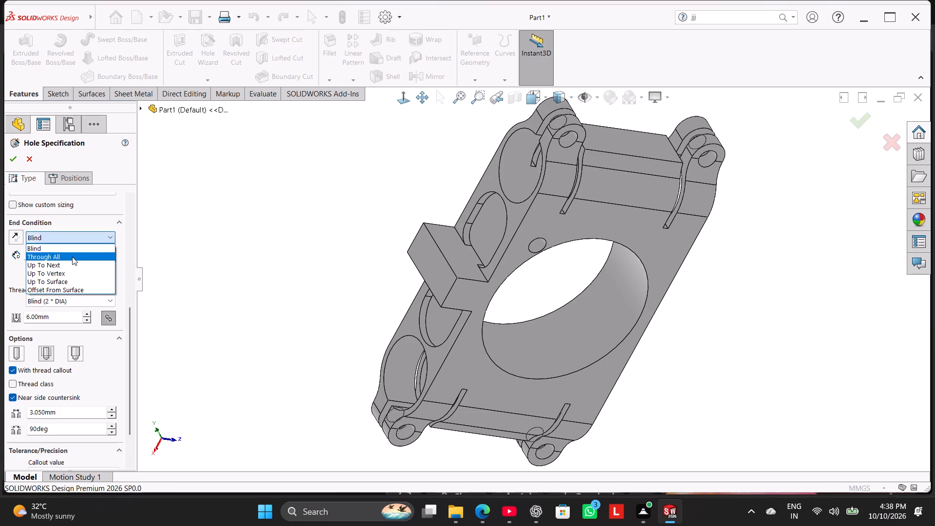
left_click(72, 264)
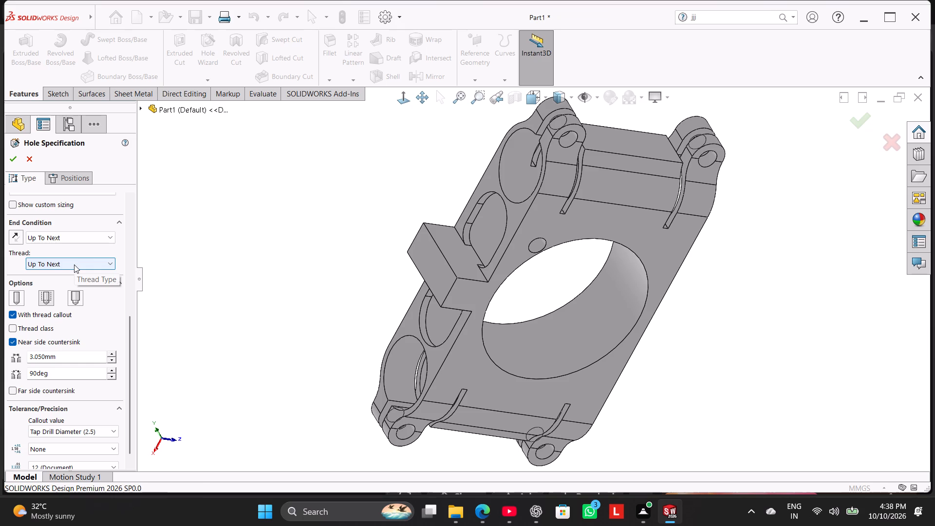
Choose the flat body face opposite the 6 mm hole as the placement face for the M3 tapped hole.
left_click(84, 176)
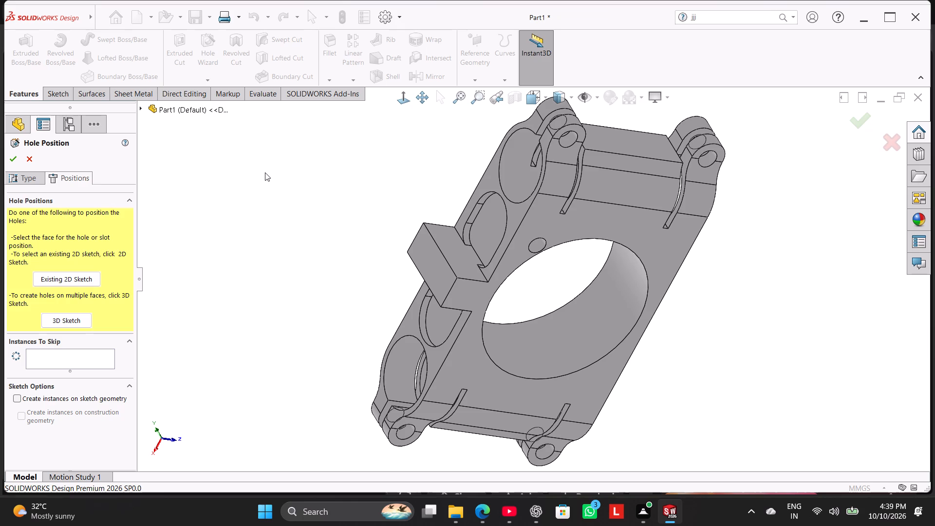
middle_click_drag(265, 172, 275, 209)
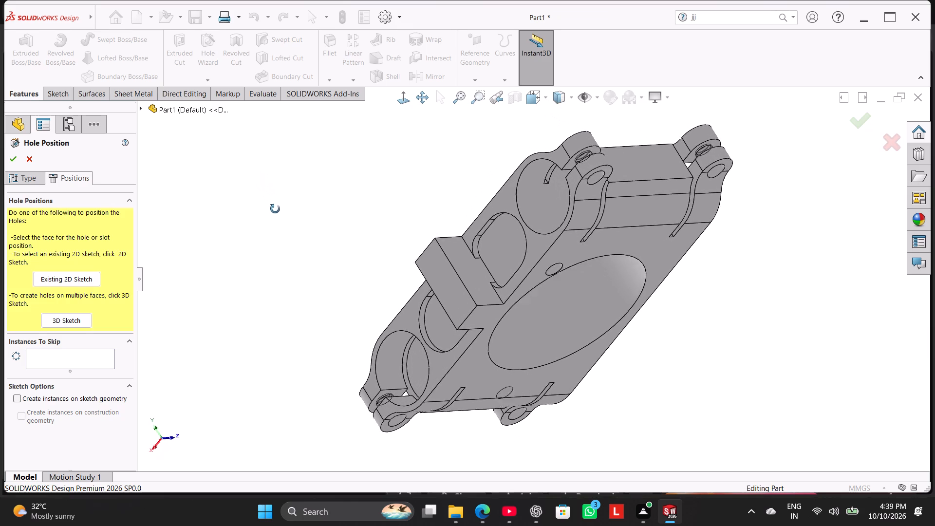
middle_click_drag(275, 209, 327, 339)
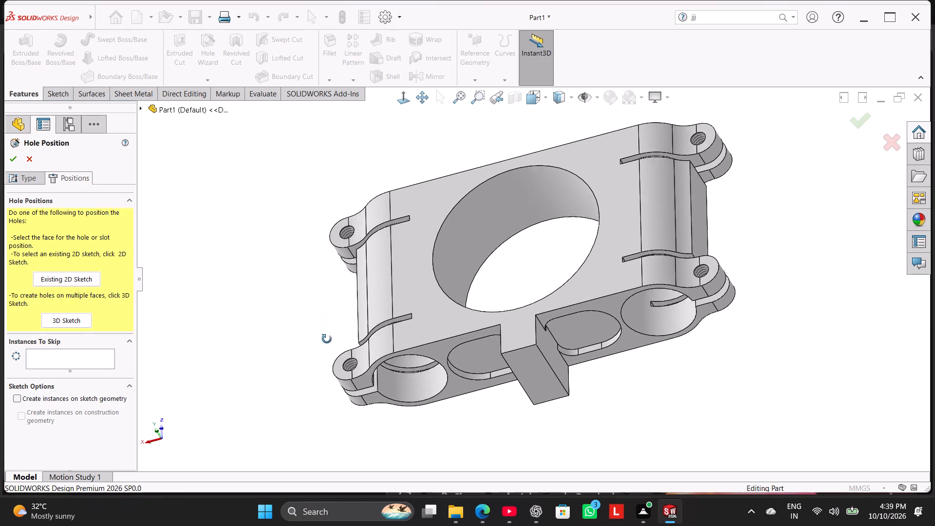
middle_click_drag(327, 339, 328, 349)
scroll(335, 335, "up", 1)
left_click(599, 233)
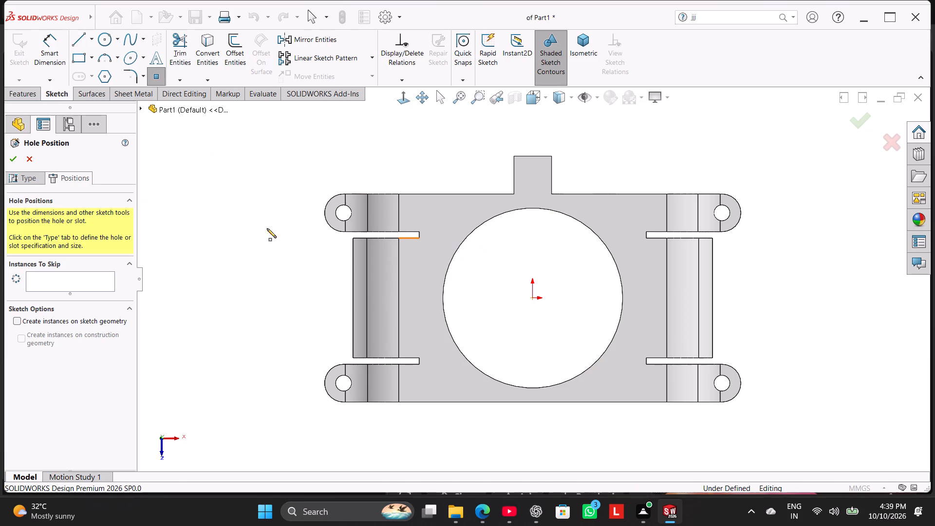
Show the 6 mm hole's position sketch, with its construction circle and 45° centerlines, as a placement reference.
left_click(143, 109)
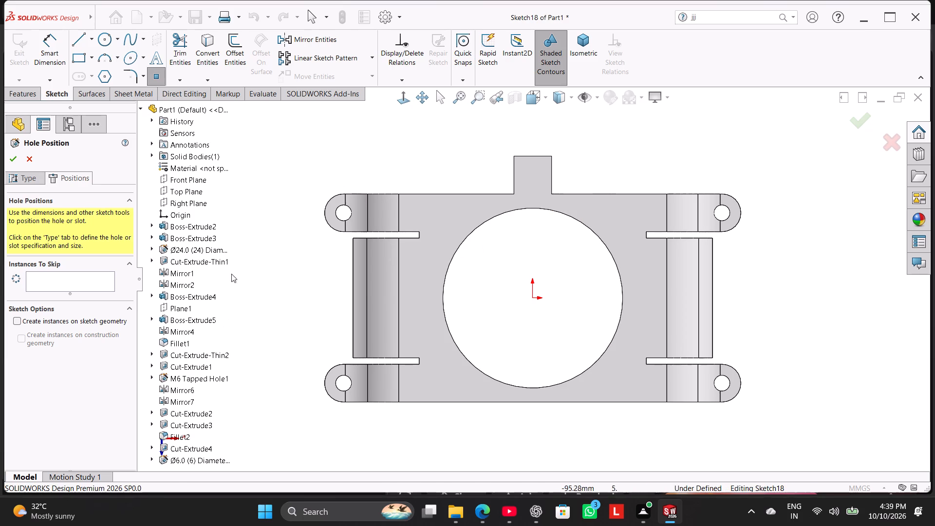
scroll(228, 265, "down", 13)
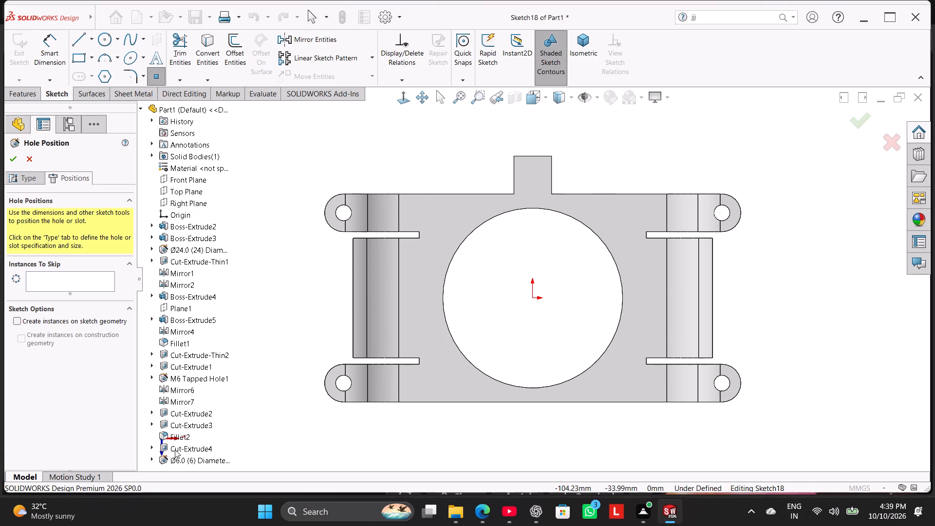
left_click(152, 456)
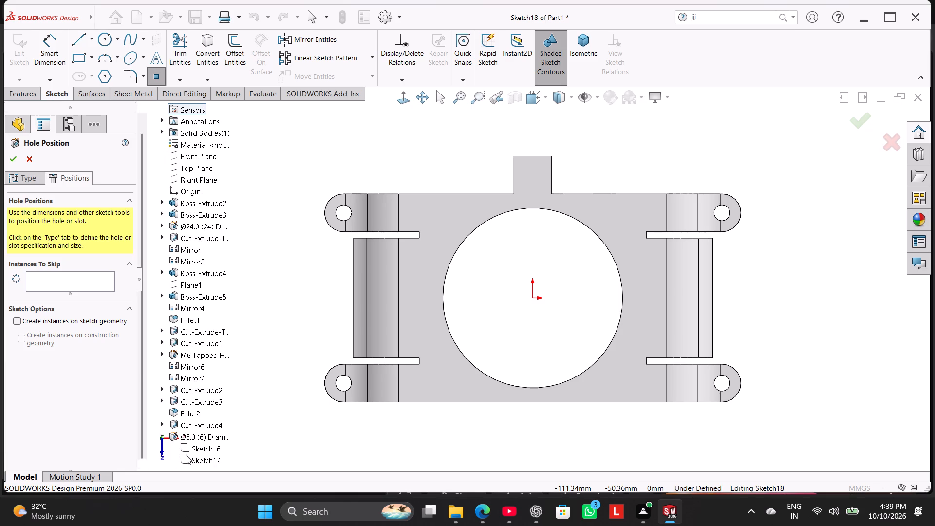
left_click(198, 458)
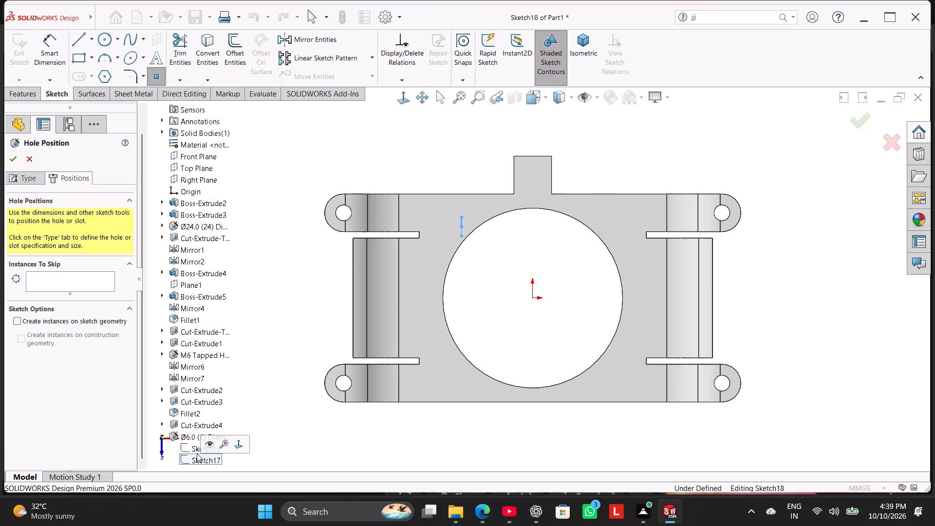
left_click(189, 446)
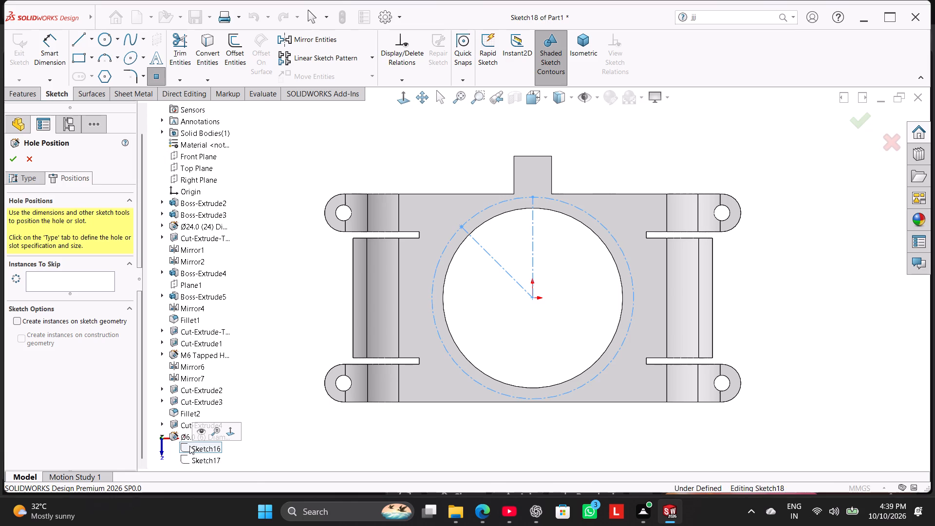
right_click(189, 446)
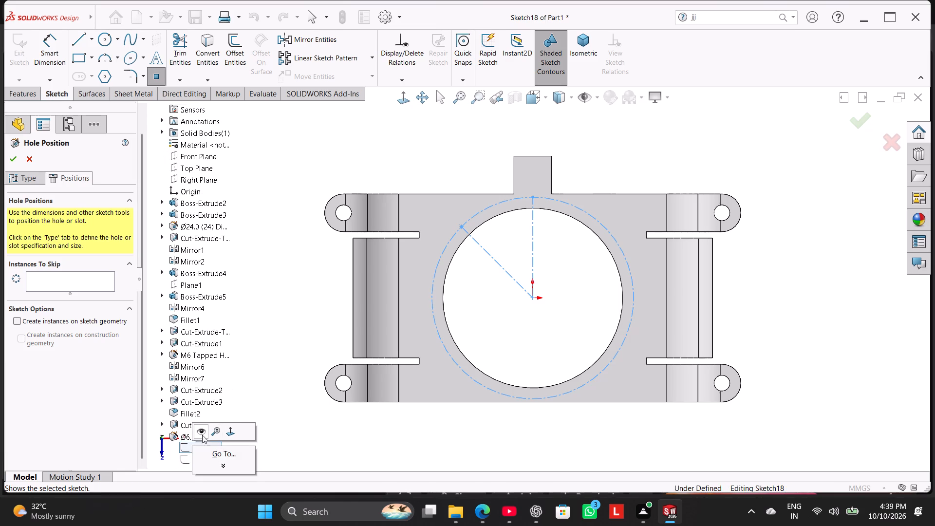
left_click(203, 433)
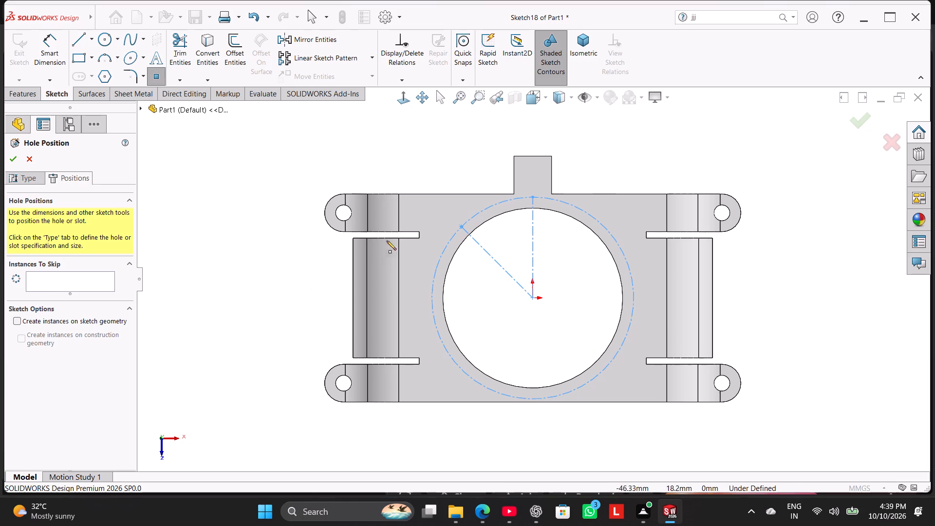
Place the M3 tapped hole at the end of the 45° centerline on the 64 mm circle and finish the feature.
left_click(464, 227)
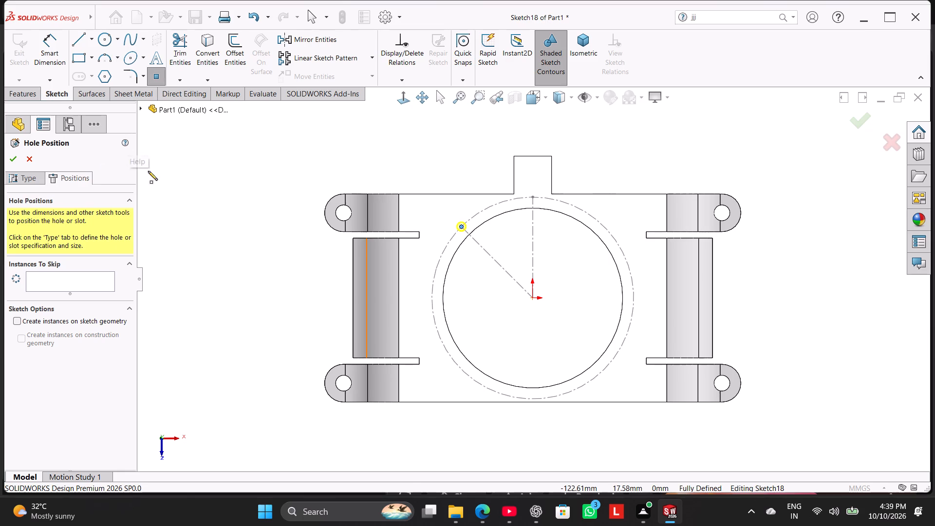
middle_click_drag(187, 204, 252, 280)
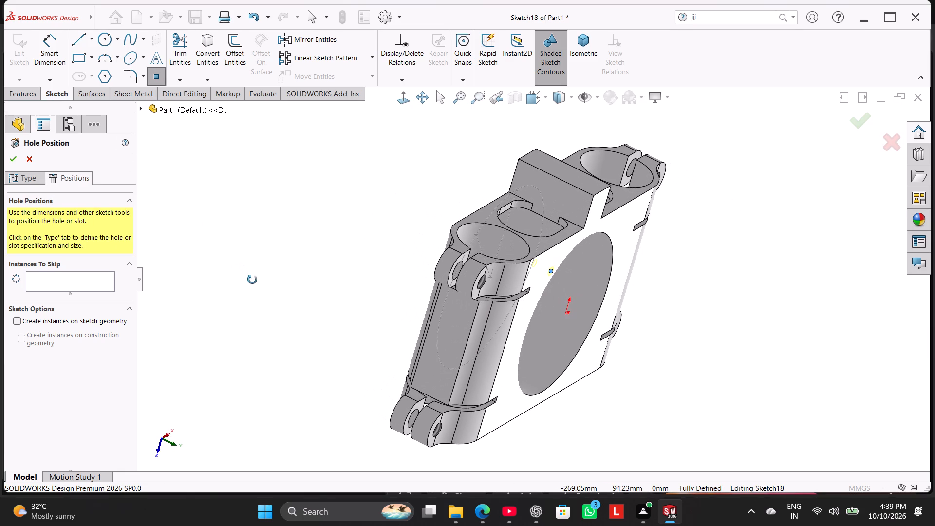
middle_click_drag(252, 280, 208, 247)
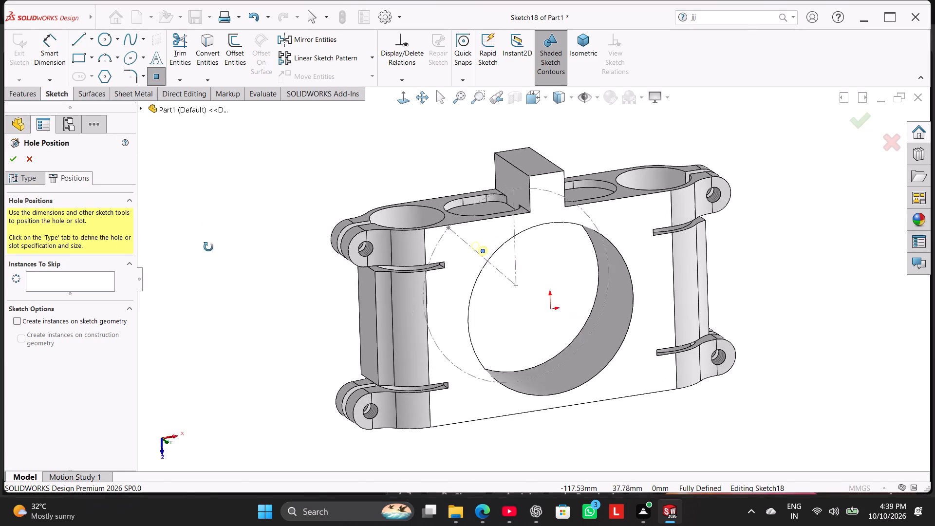
middle_click_drag(208, 247, 245, 304)
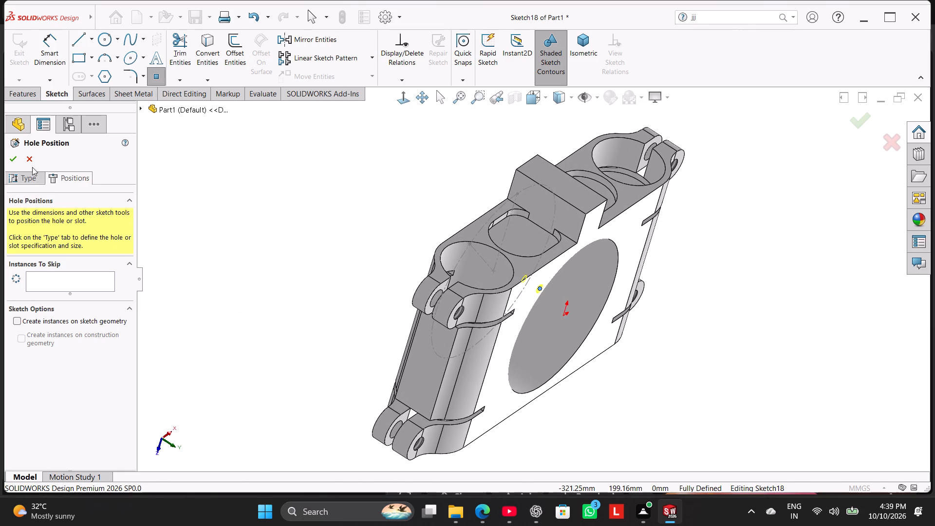
left_click(19, 160)
left_click(229, 237)
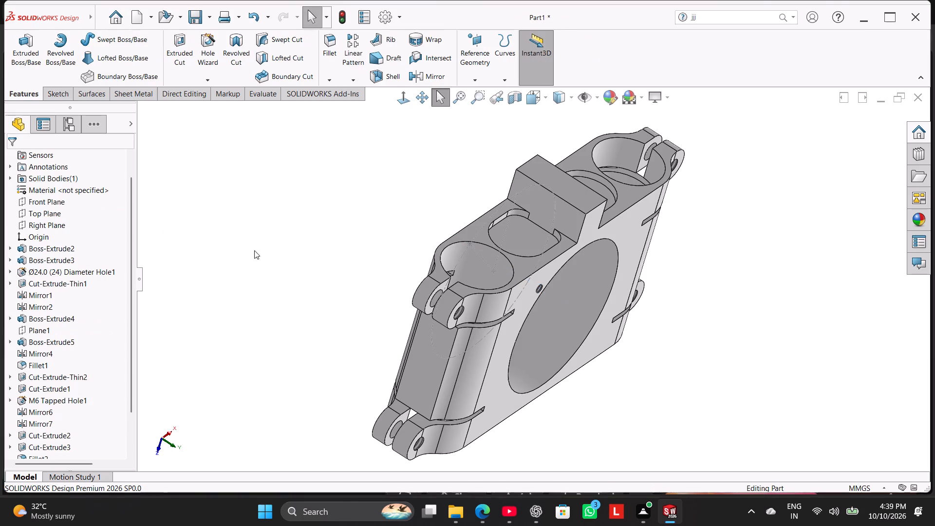
Examine the M3 tapped hole and the 6 mm hole from both faces of the body.
middle_click_drag(254, 250, 208, 194)
scroll(211, 195, "down", 2)
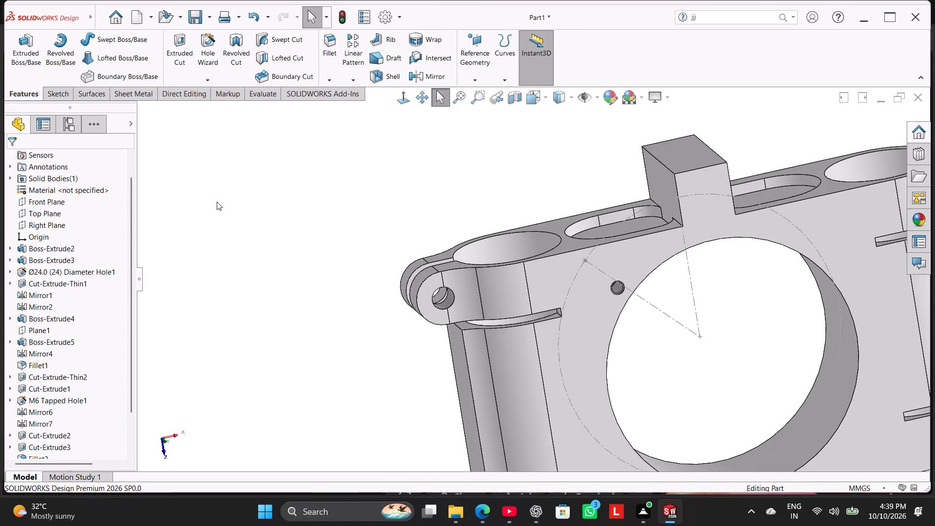
middle_click_drag(239, 225, 327, 327)
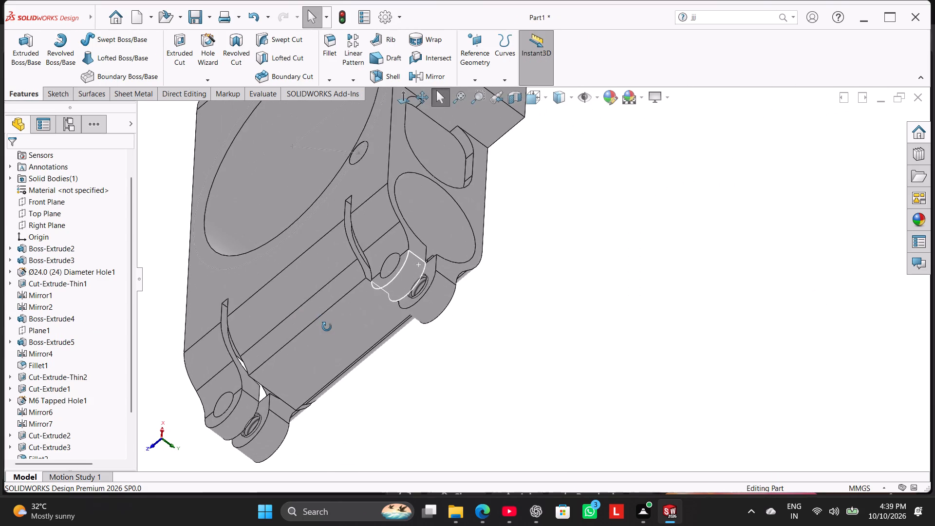
middle_click_drag(327, 327, 368, 379)
scroll(360, 366, "up", 2)
middle_click_drag(360, 332, 363, 380)
scroll(362, 380, "down", 1)
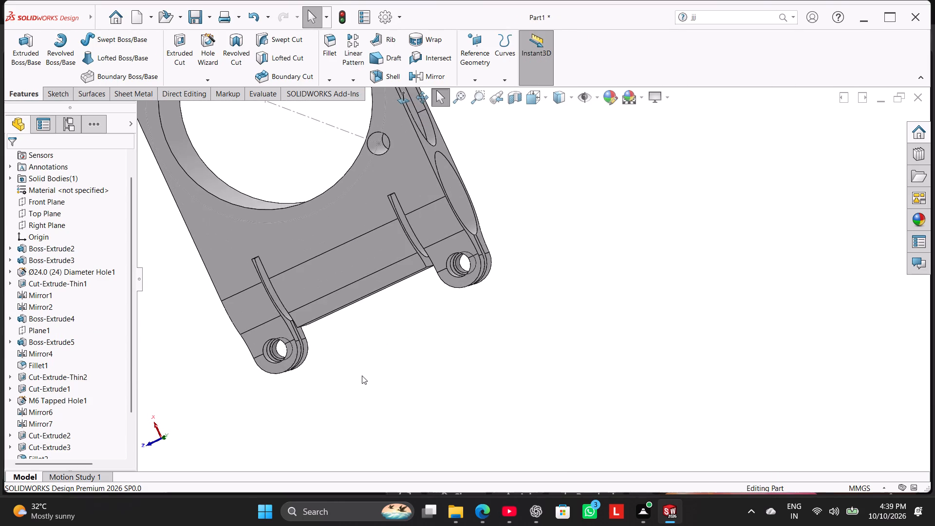
middle_click_drag(372, 358, 211, 295)
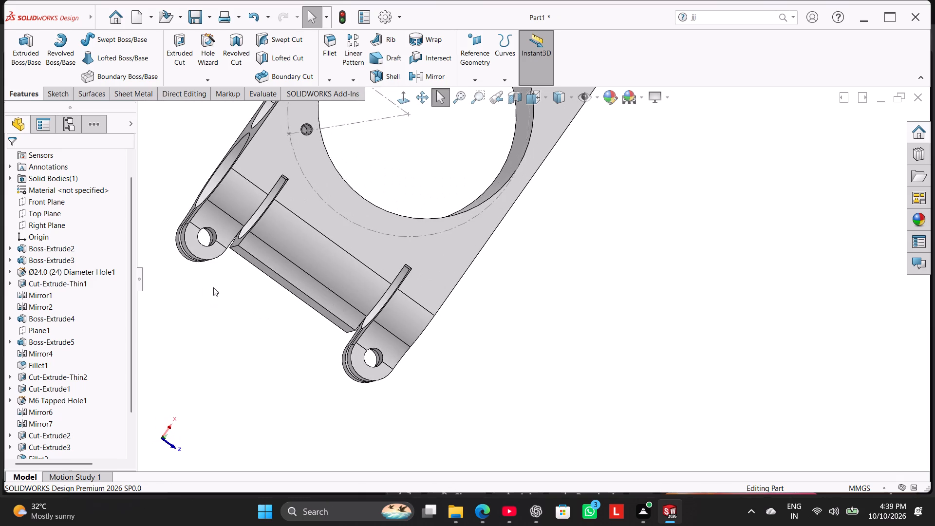
scroll(232, 286, "up", 2)
Hide the 6 mm hole's position sketch, Sketch16.
left_click_drag(133, 362, 144, 467)
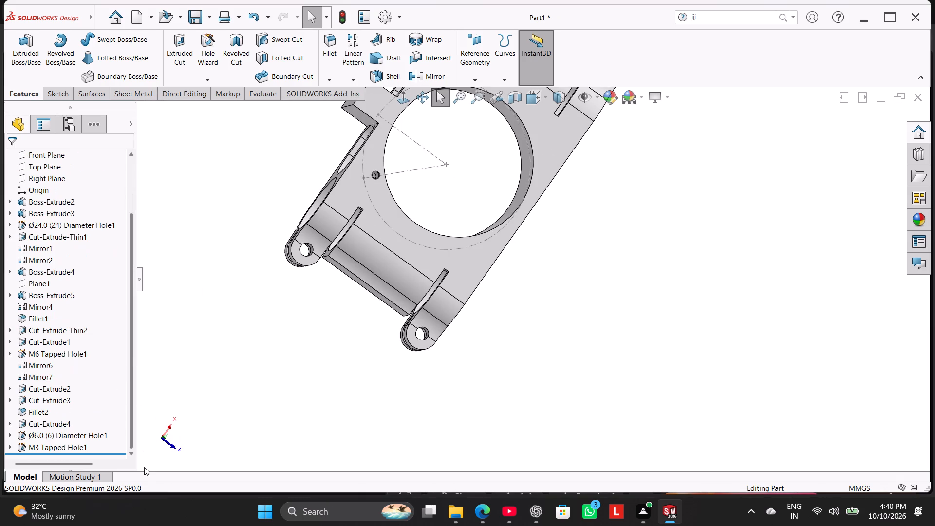
left_click_drag(144, 467, 131, 459)
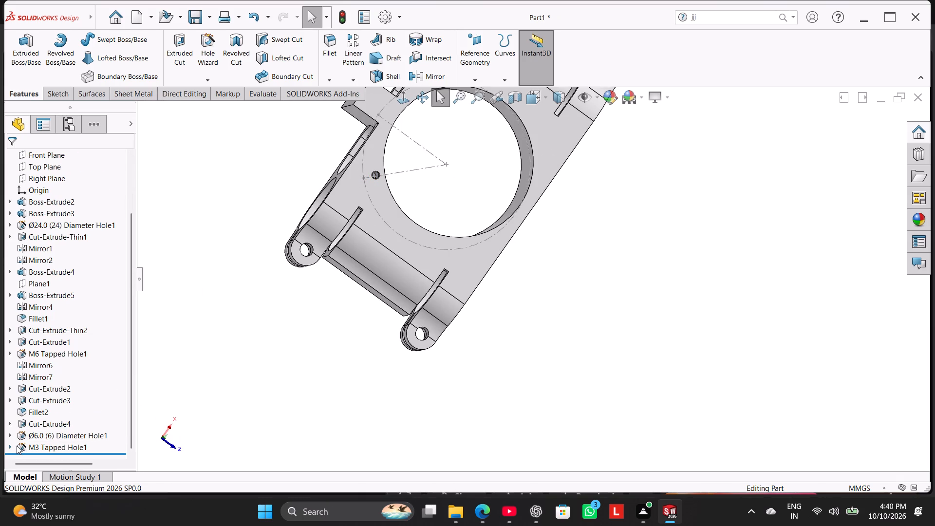
left_click(12, 435)
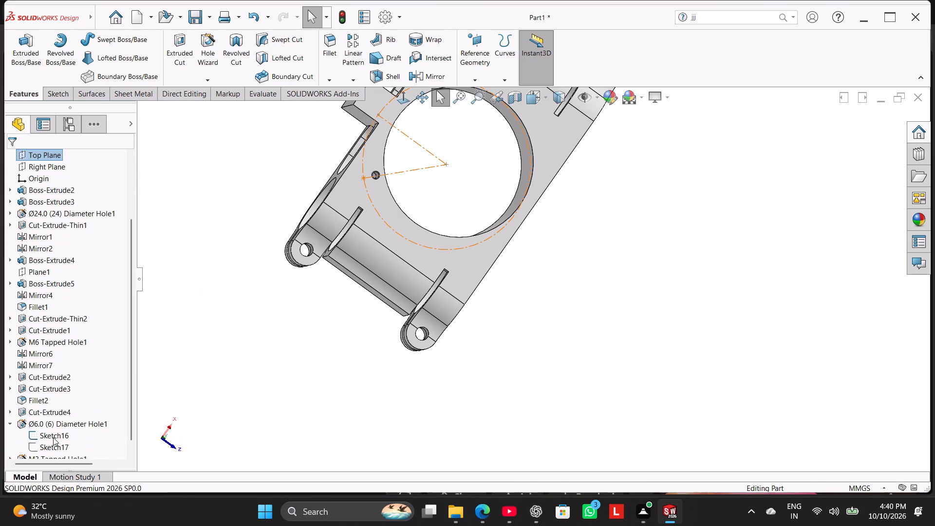
left_click(53, 437)
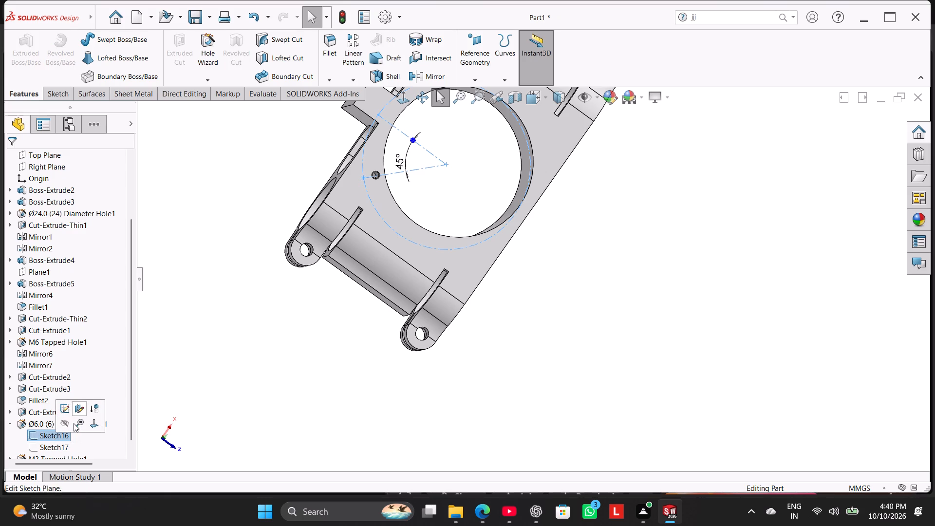
left_click(67, 423)
Open the 6 mm hole's profile sketch, Sketch17, examine its shape and dimensions in the body, and exit it.
right_click(56, 445)
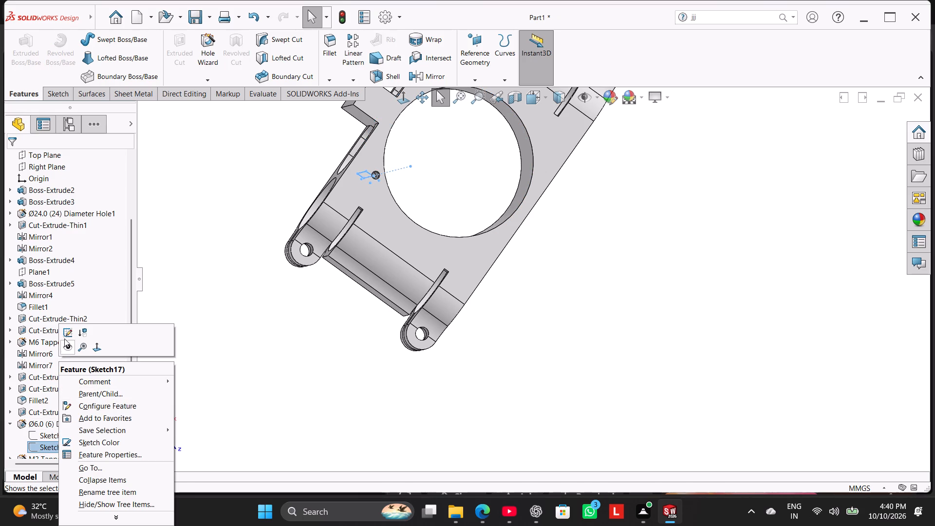
left_click(68, 333)
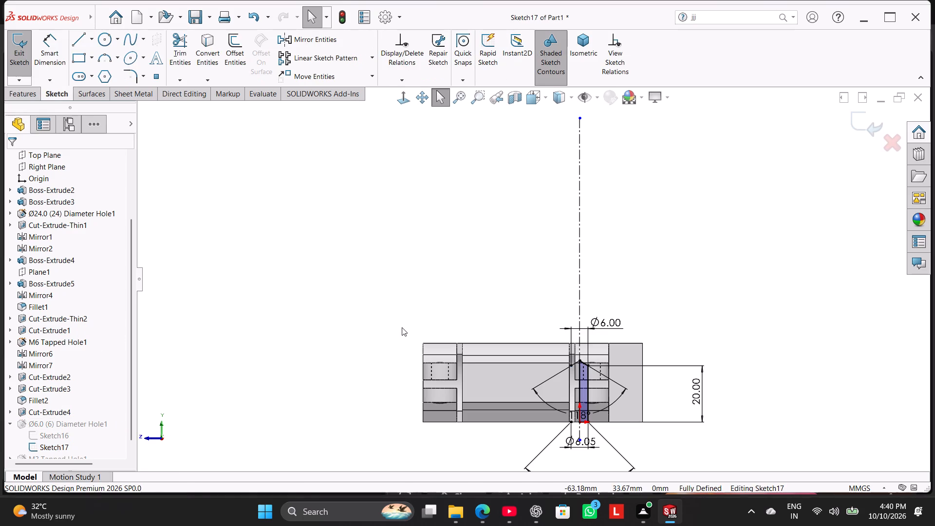
middle_click_drag(404, 322, 288, 384)
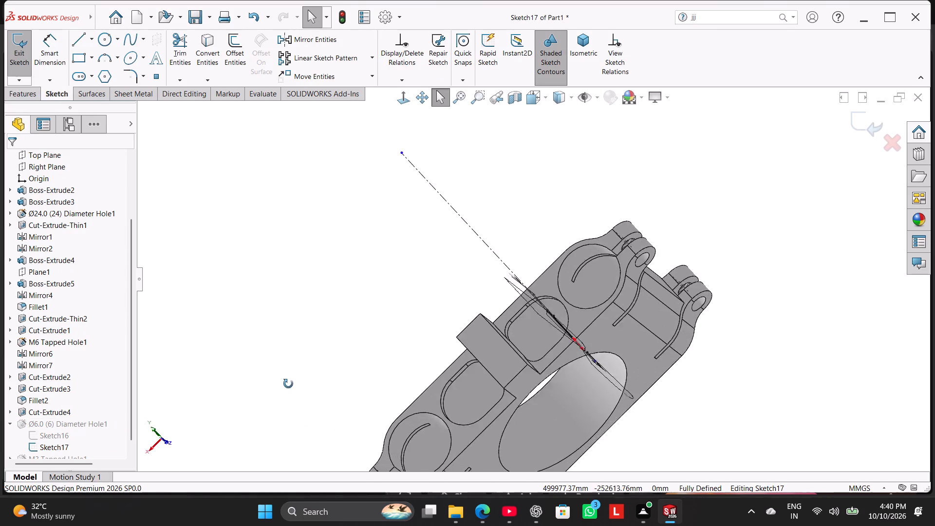
middle_click_drag(288, 384, 386, 366)
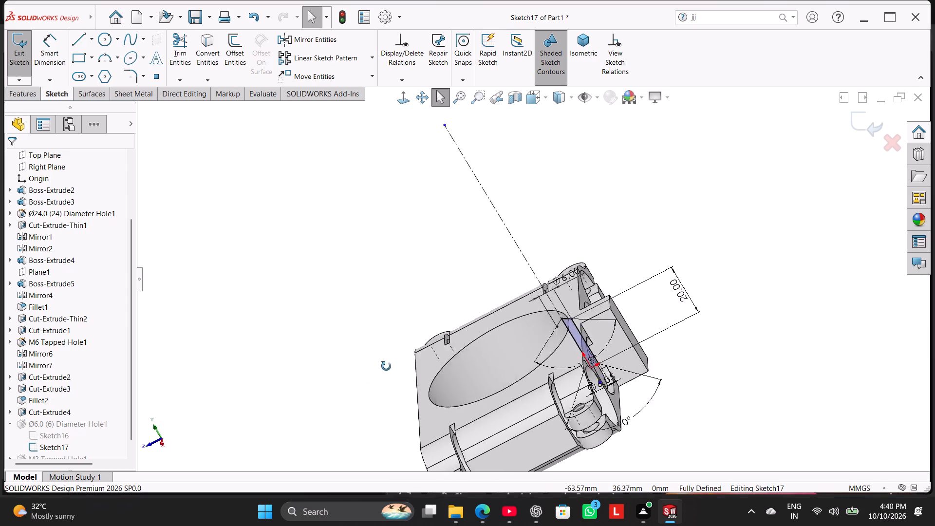
middle_click_drag(386, 366, 421, 361)
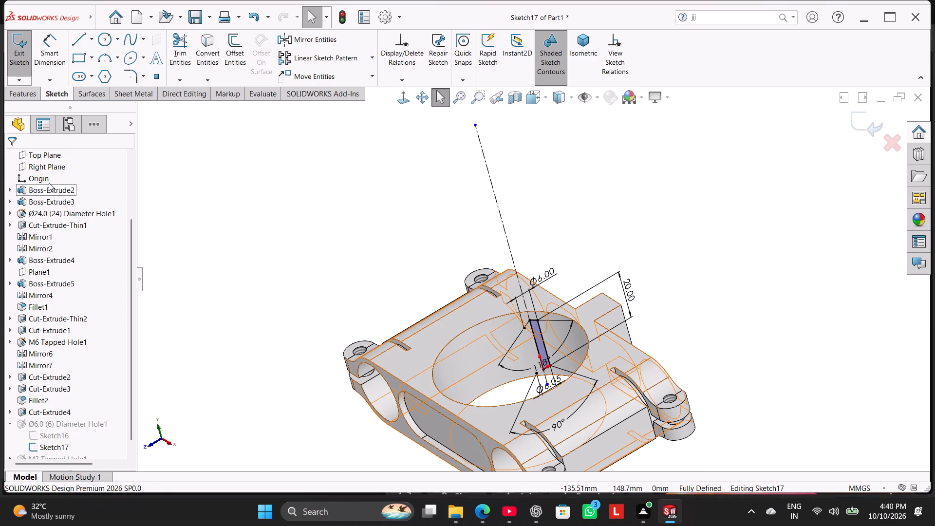
left_click(18, 51)
left_click(299, 215)
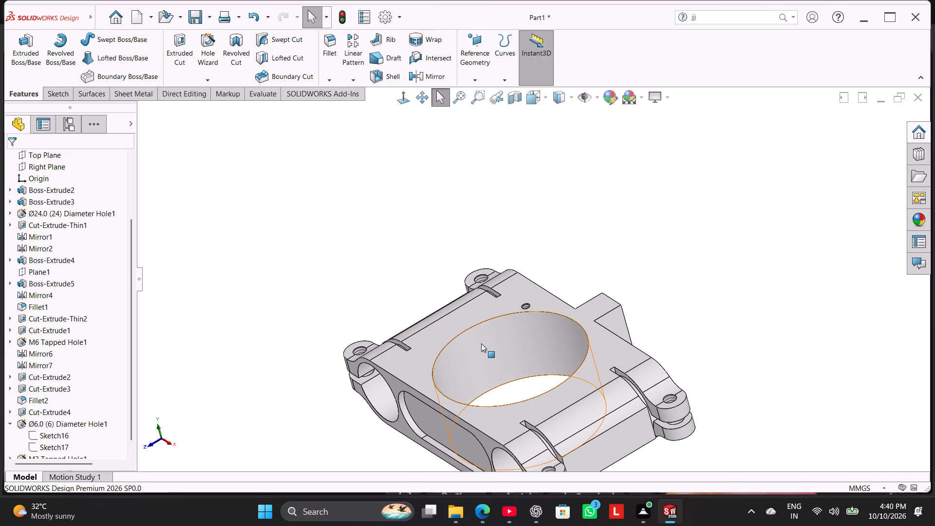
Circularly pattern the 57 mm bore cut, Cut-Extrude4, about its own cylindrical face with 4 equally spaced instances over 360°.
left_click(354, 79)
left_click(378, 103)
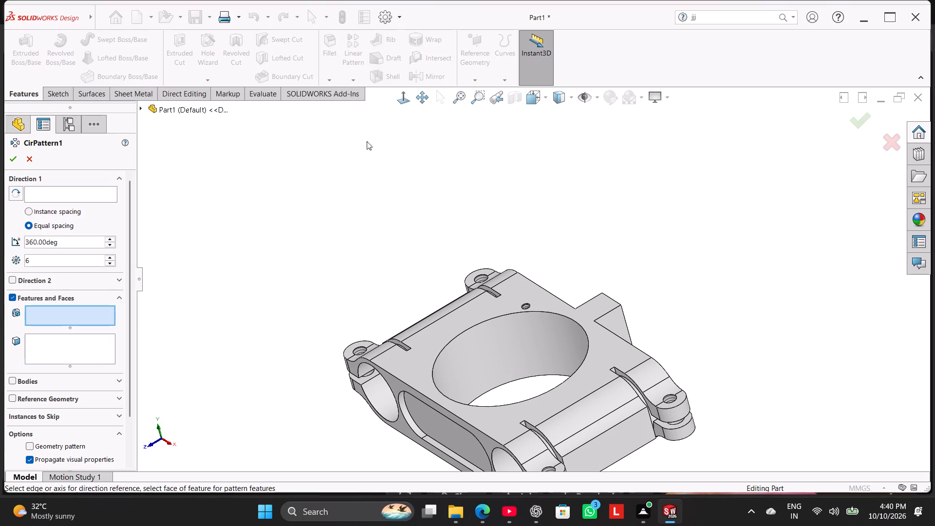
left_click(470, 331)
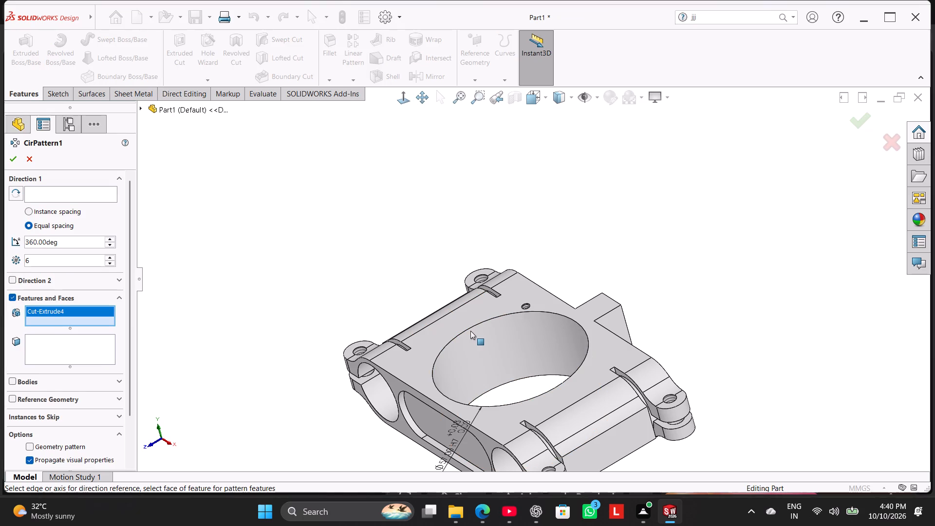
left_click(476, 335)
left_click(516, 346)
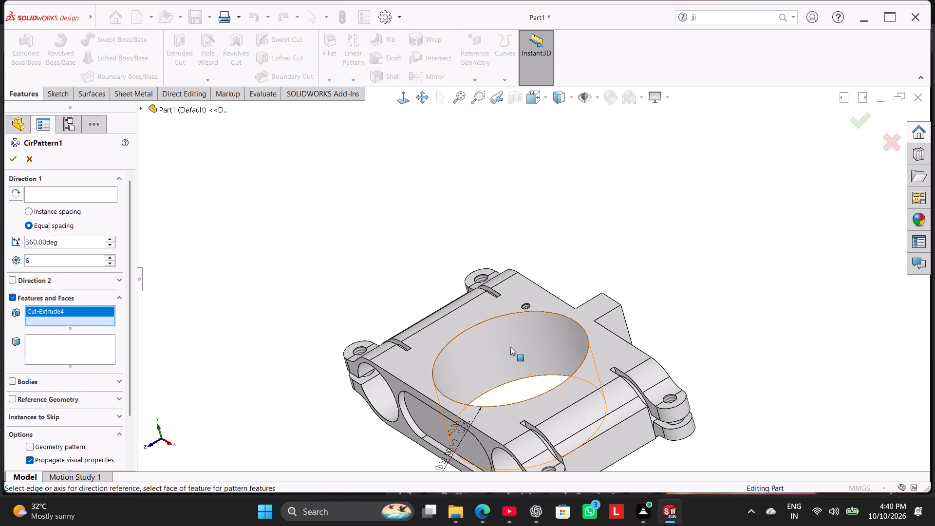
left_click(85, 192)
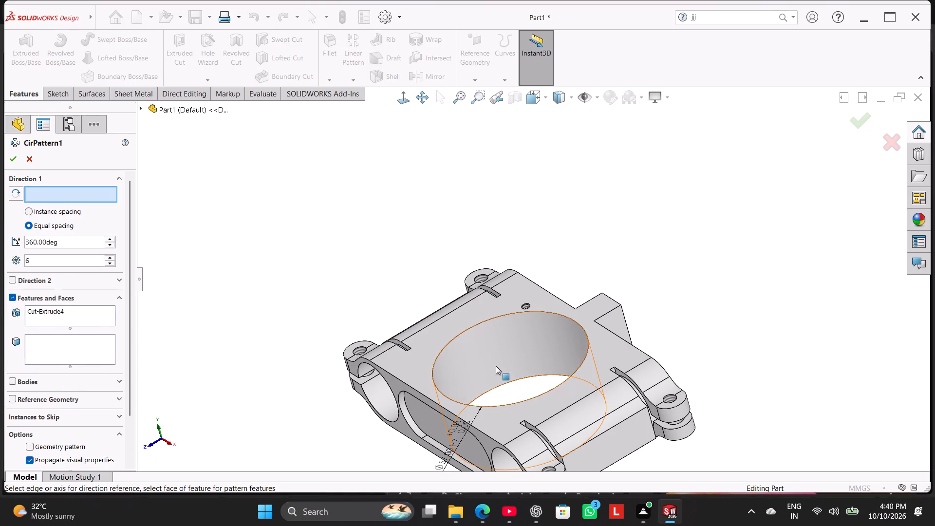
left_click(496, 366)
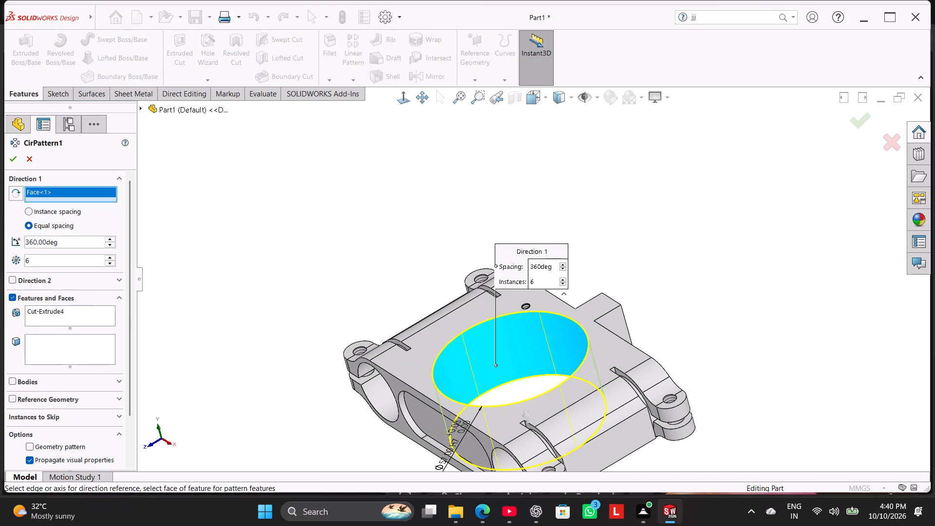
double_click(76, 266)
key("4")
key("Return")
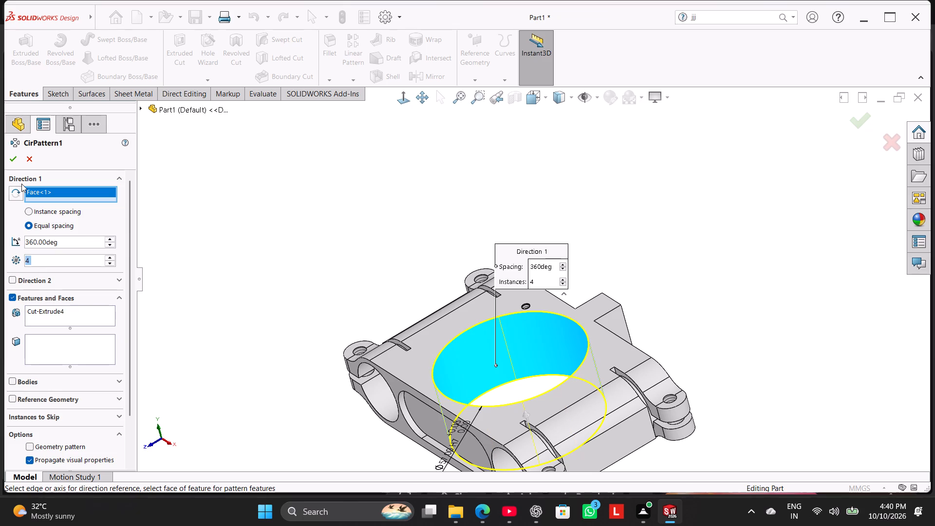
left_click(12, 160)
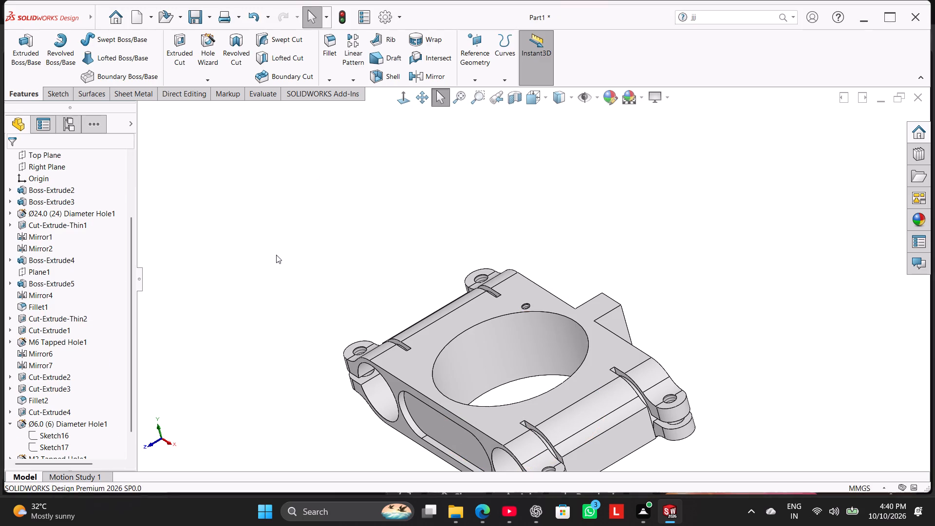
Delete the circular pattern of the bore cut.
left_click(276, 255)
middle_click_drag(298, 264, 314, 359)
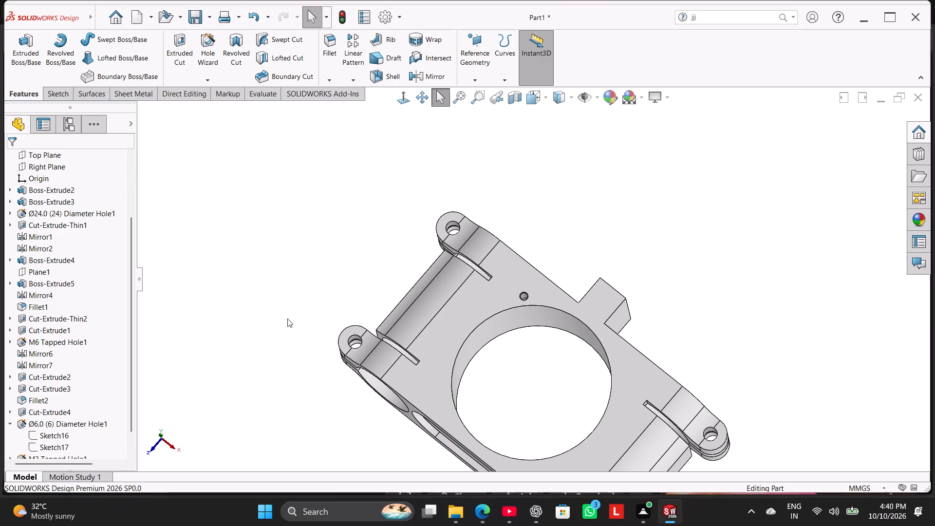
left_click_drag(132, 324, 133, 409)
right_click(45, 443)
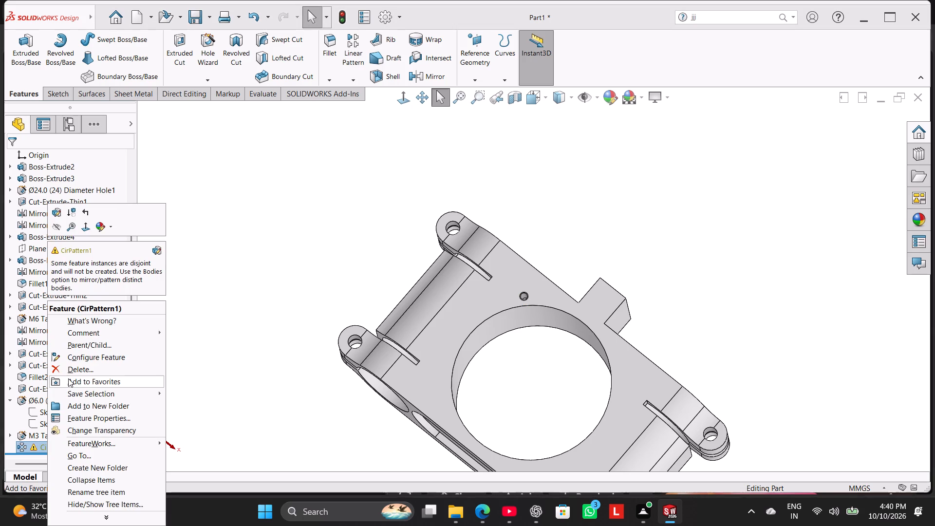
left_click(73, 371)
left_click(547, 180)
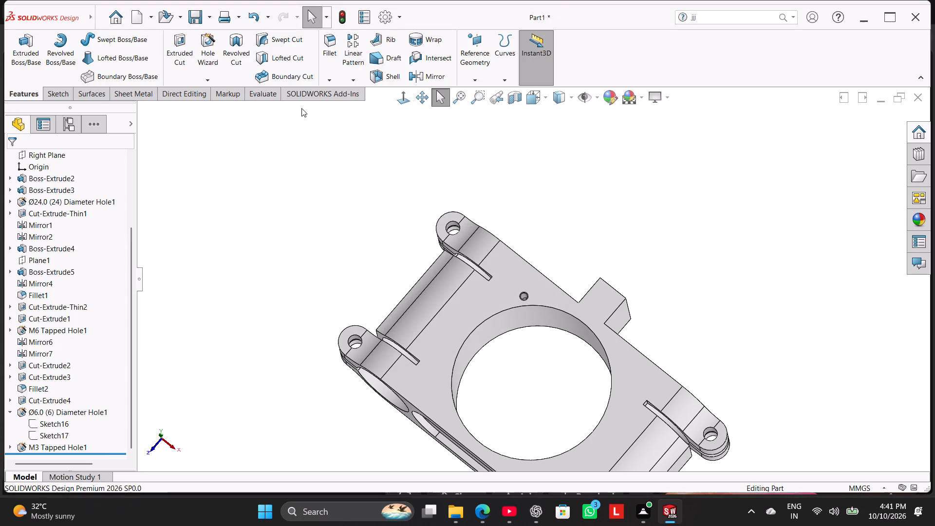
Set up a circular pattern of the M3 tapped hole about the 57 mm bore face, with 4 equally spaced instances over 360°.
left_click(360, 78)
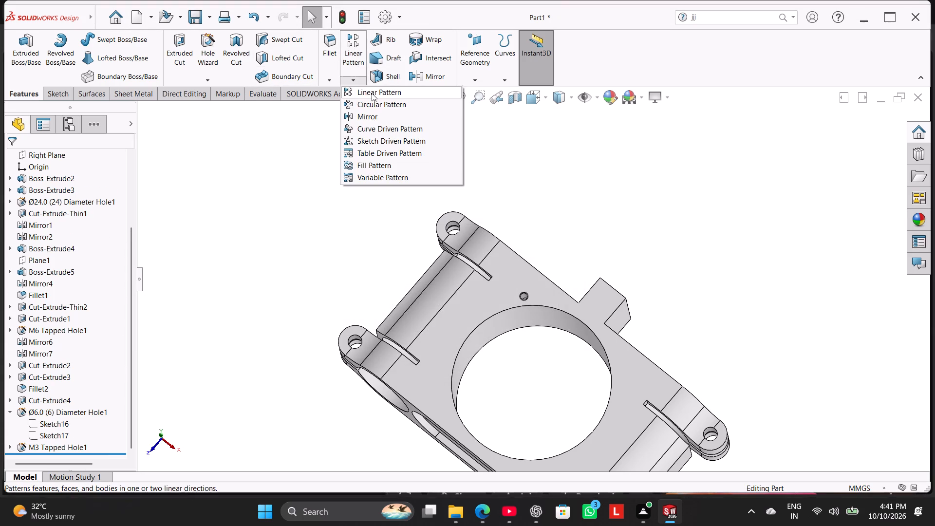
left_click(379, 106)
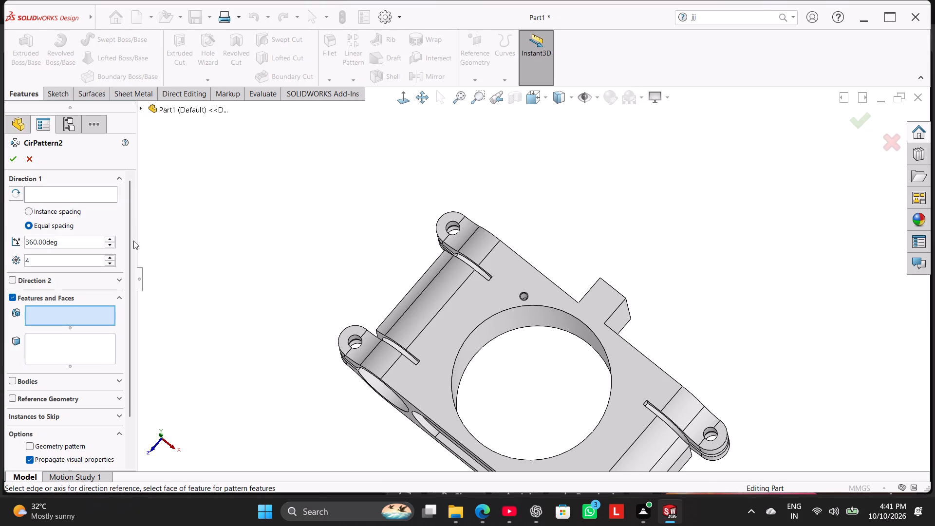
left_click(56, 194)
left_click(494, 335)
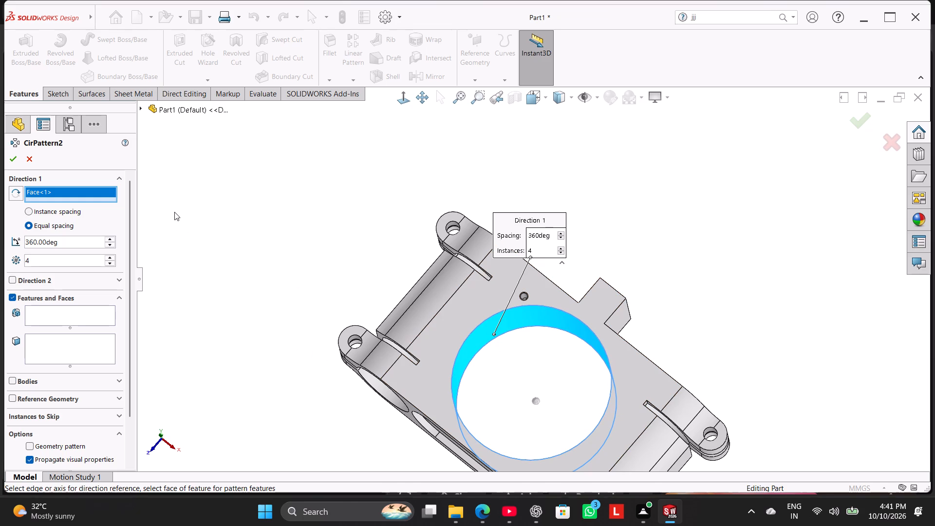
left_click(105, 314)
scroll(412, 344, "down", 3)
scroll(618, 278, "down", 6)
left_click(599, 193)
Add the 6 mm hole on the opposite face to the circular pattern and finish the feature.
scroll(596, 247, "up", 2)
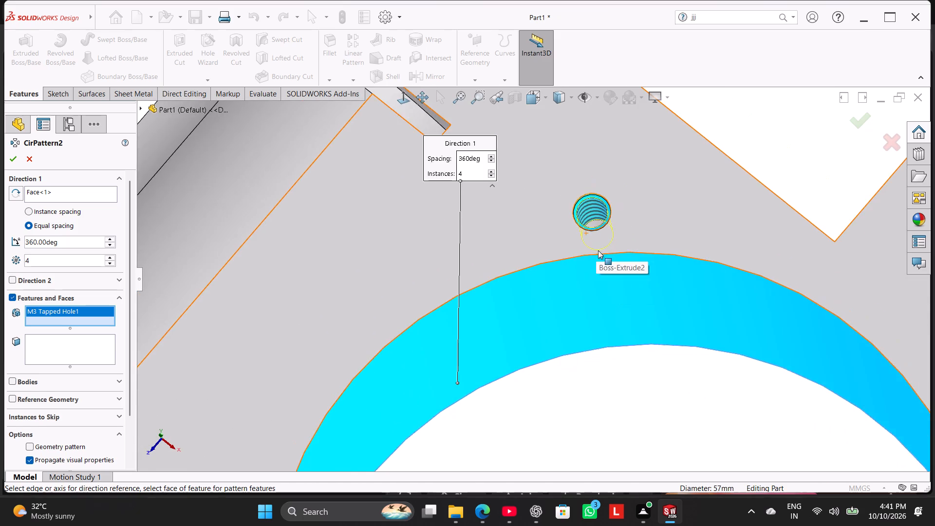
scroll(598, 250, "up", 5)
middle_click_drag(651, 193, 623, 257)
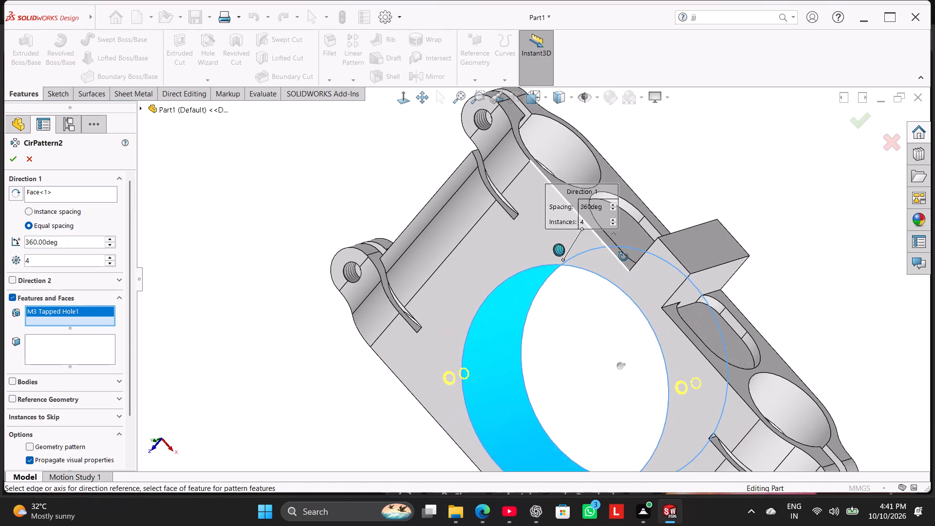
middle_click_drag(623, 257, 504, 378)
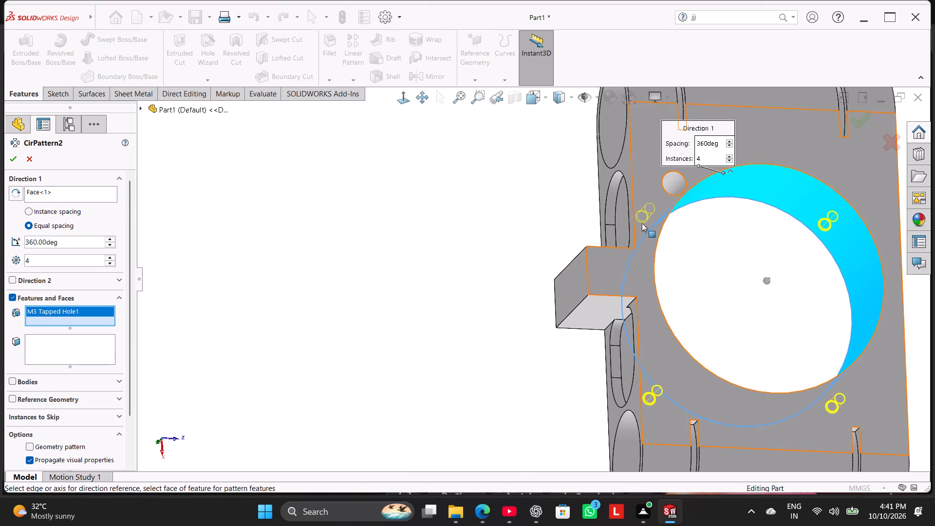
left_click(675, 186)
middle_click_drag(512, 255, 661, 253)
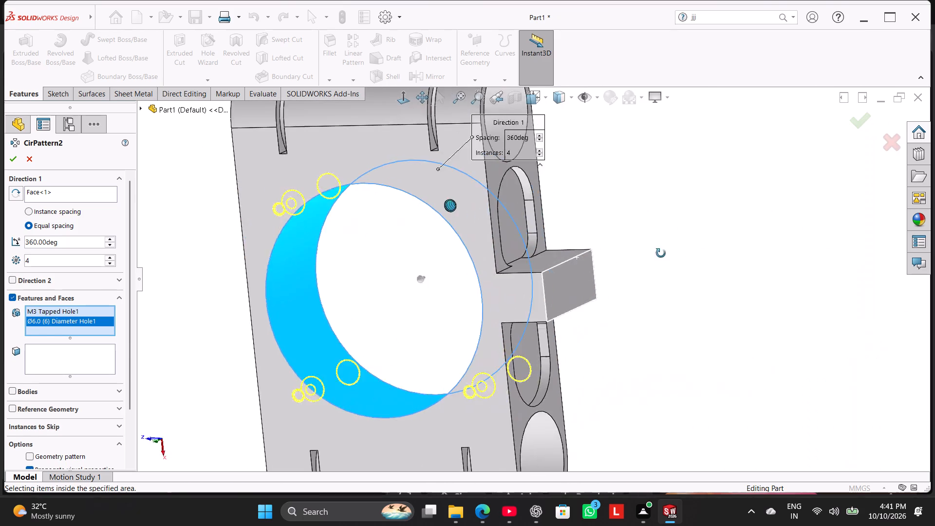
middle_click_drag(661, 253, 674, 244)
scroll(674, 244, "up", 2)
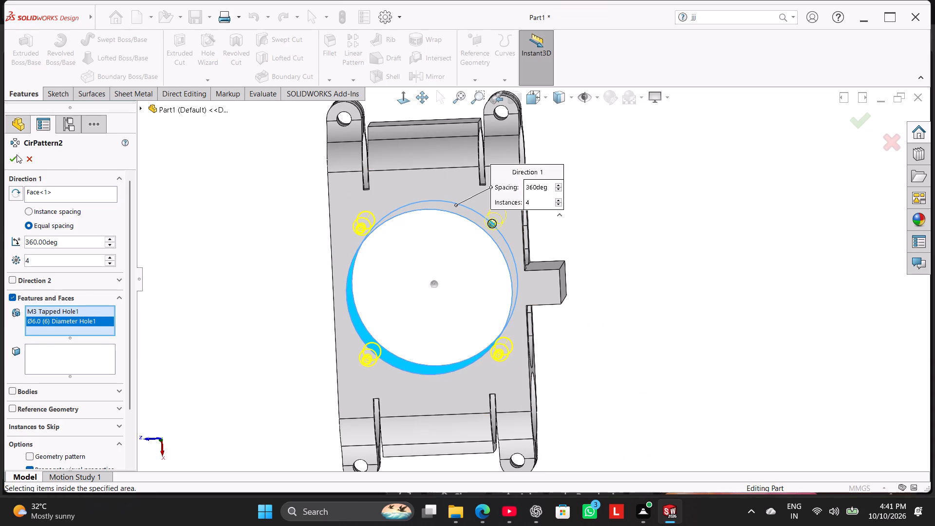
left_click(14, 155)
left_click(266, 220)
Examine the patterned holes on the body from standard view directions, ending in the isometric view.
right_click_drag(255, 276, 497, 225)
right_click_drag(264, 267, 376, 228)
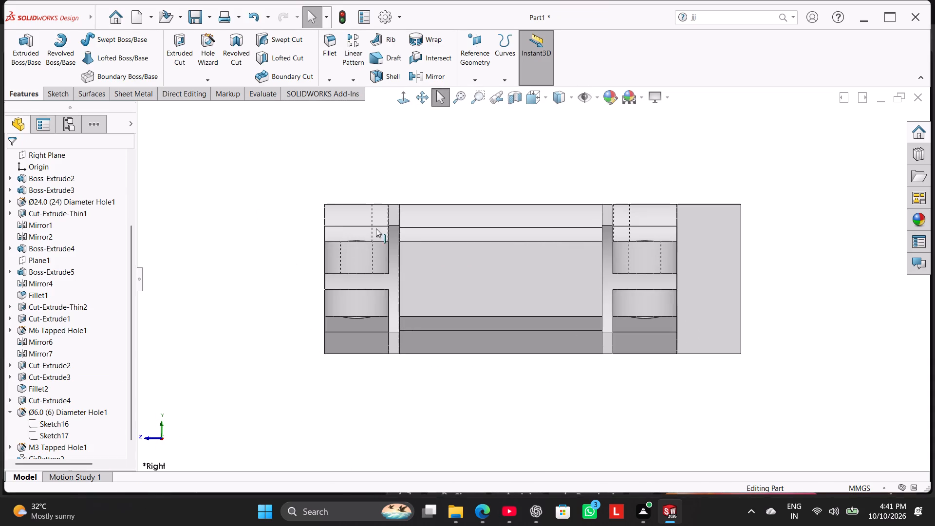
right_click_drag(376, 228, 545, 179)
right_click_drag(337, 320, 718, 205)
right_click_drag(333, 265, 459, 196)
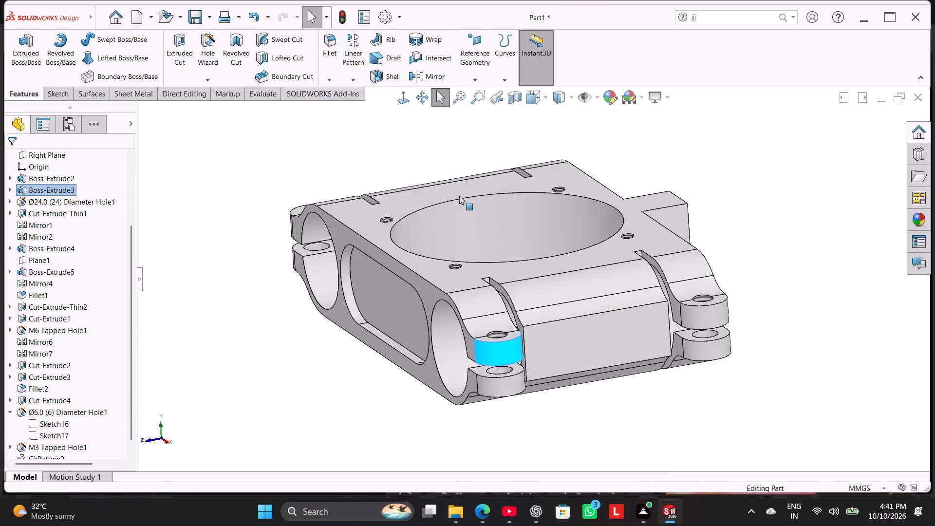
right_click_drag(459, 196, 461, 194)
left_click(281, 299)
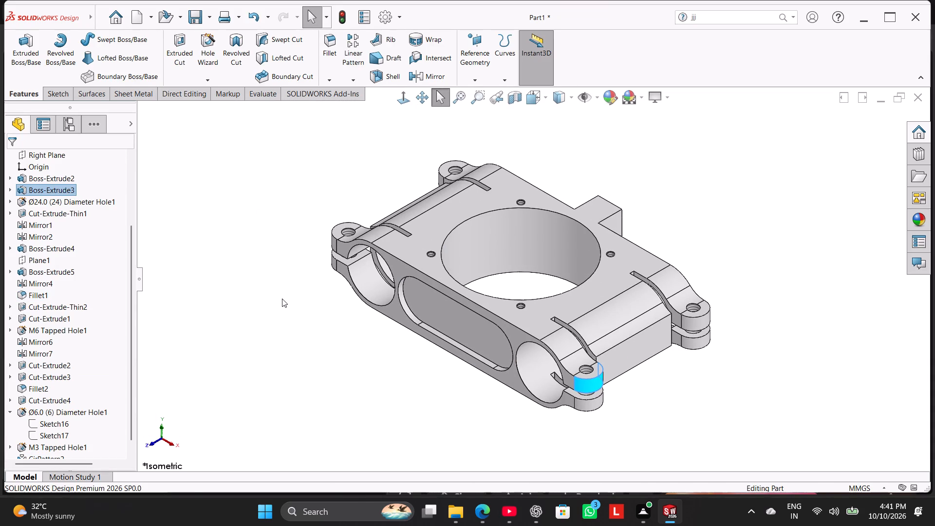
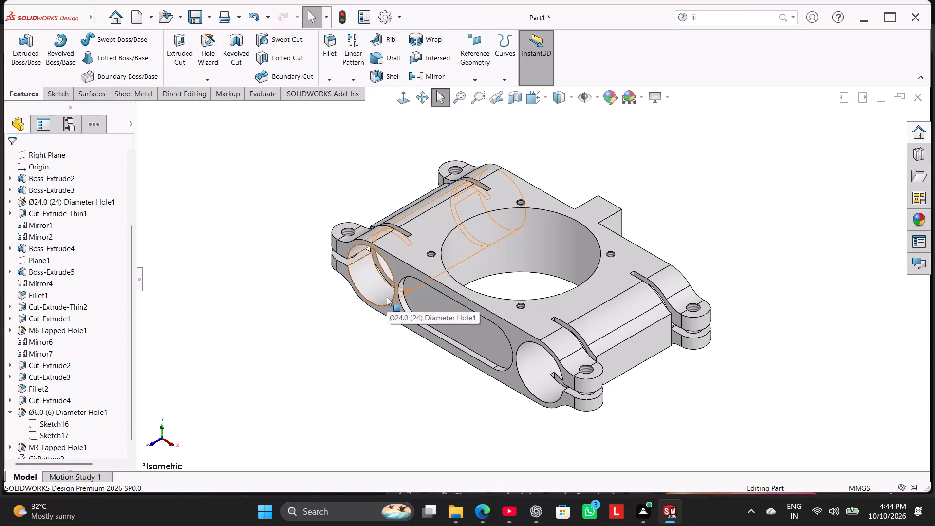
Start a new sketch on the flat underside face of the body that surrounds the 57 mm bore.
middle_click_drag(387, 297, 380, 212)
middle_click_drag(491, 343, 489, 302)
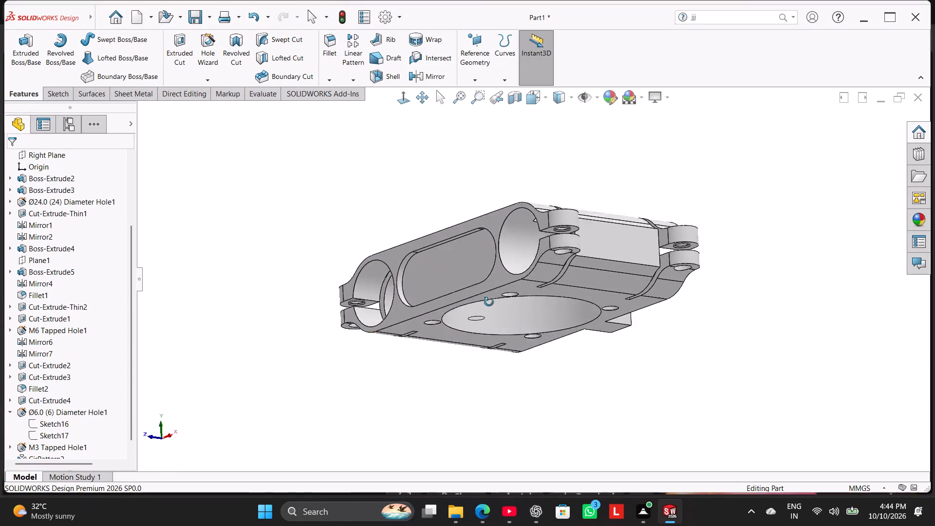
middle_click_drag(489, 302, 472, 170)
right_click(589, 206)
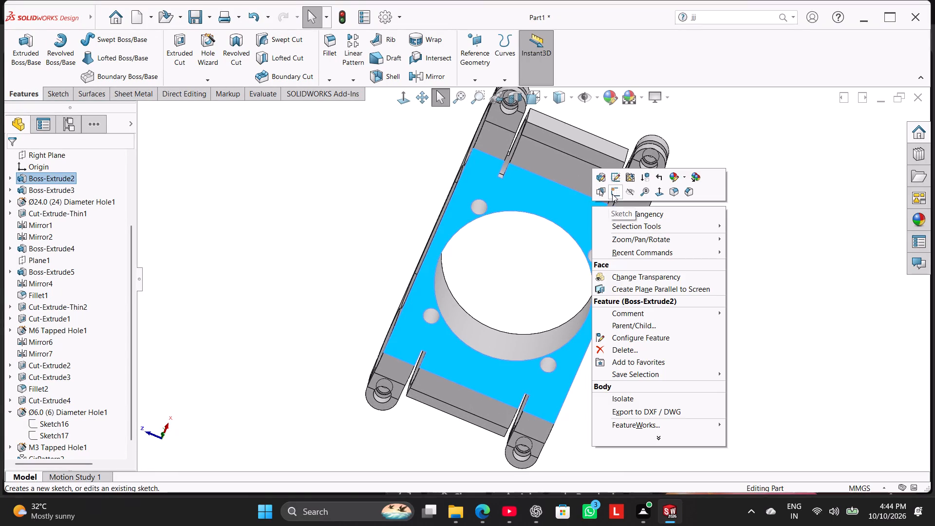
left_click(612, 191)
left_click(301, 211)
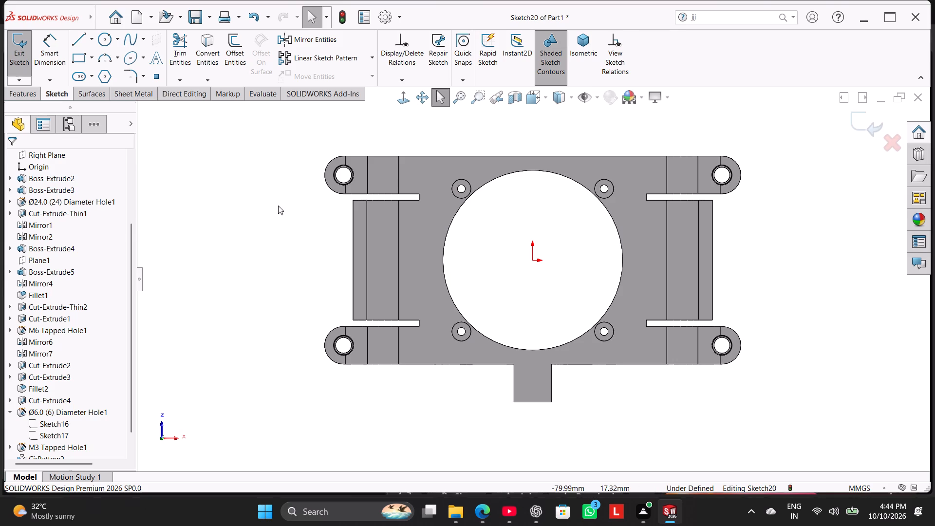
Draw a vertical centerline about 9.1 mm long from the midpoint of the tab's outer edge, continued horizontally to the tab's side edge.
left_click(92, 40)
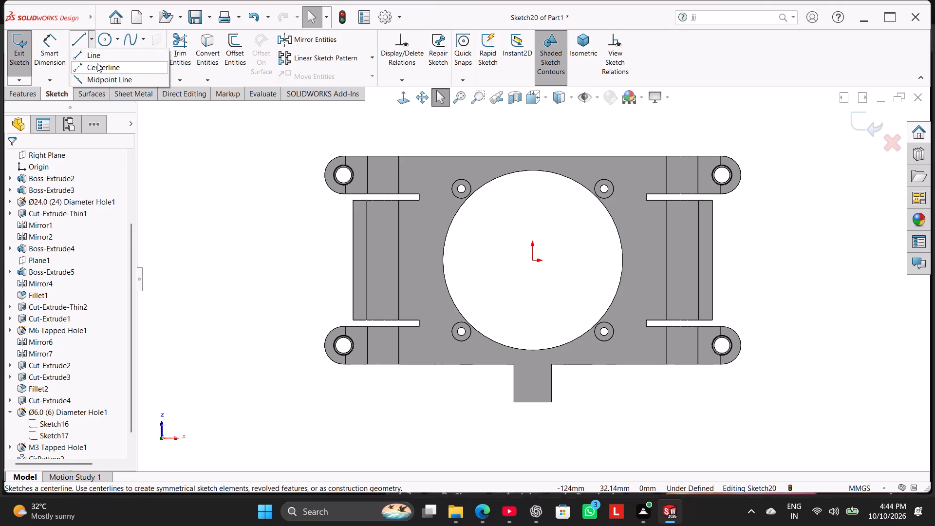
left_click(97, 63)
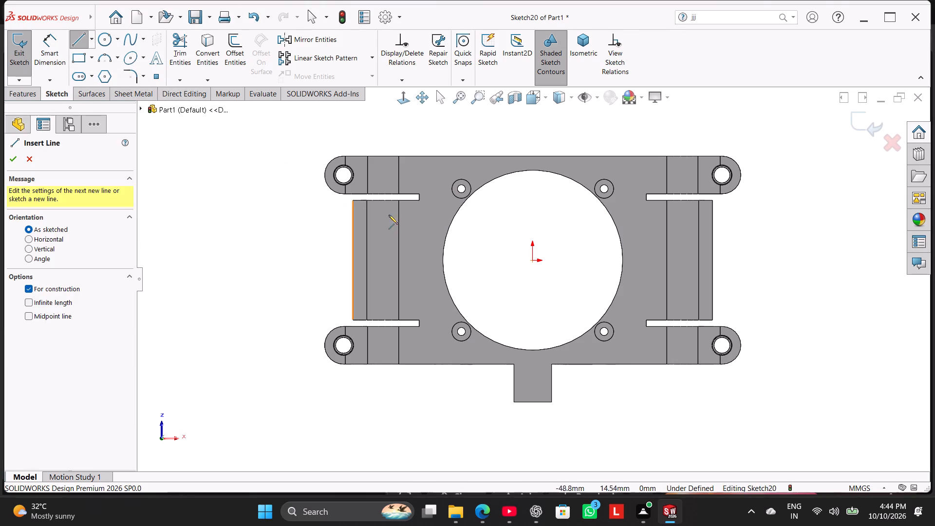
scroll(539, 376, "down", 3)
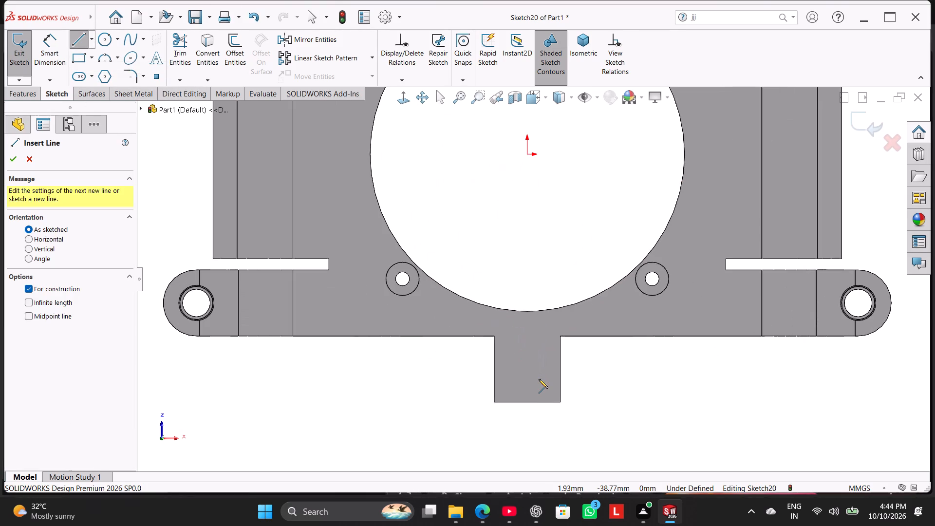
scroll(534, 389, "down", 2)
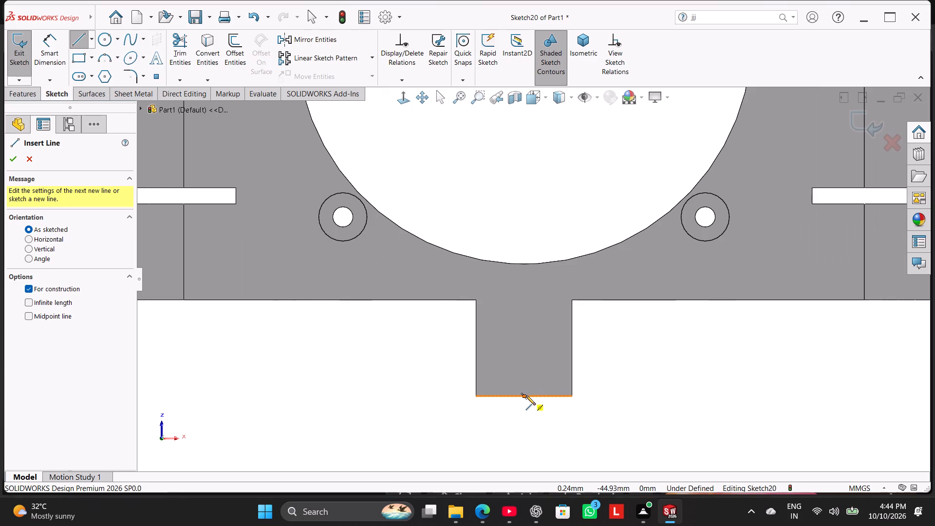
left_click(526, 395)
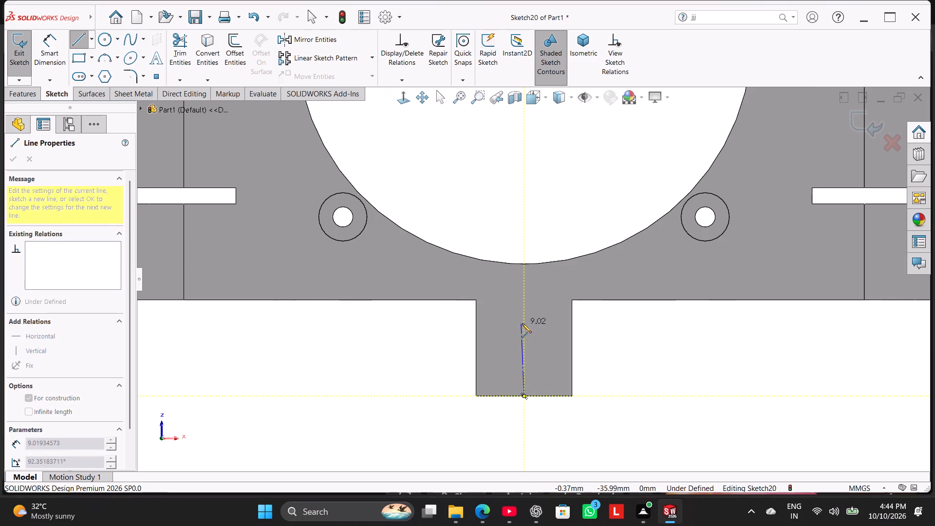
left_click(524, 323)
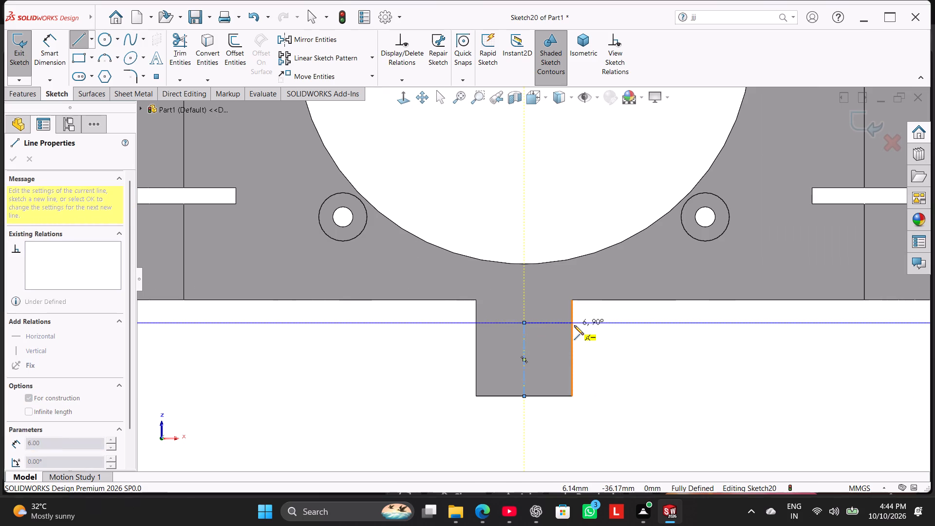
left_click(574, 325)
right_click(626, 340)
left_click(643, 346)
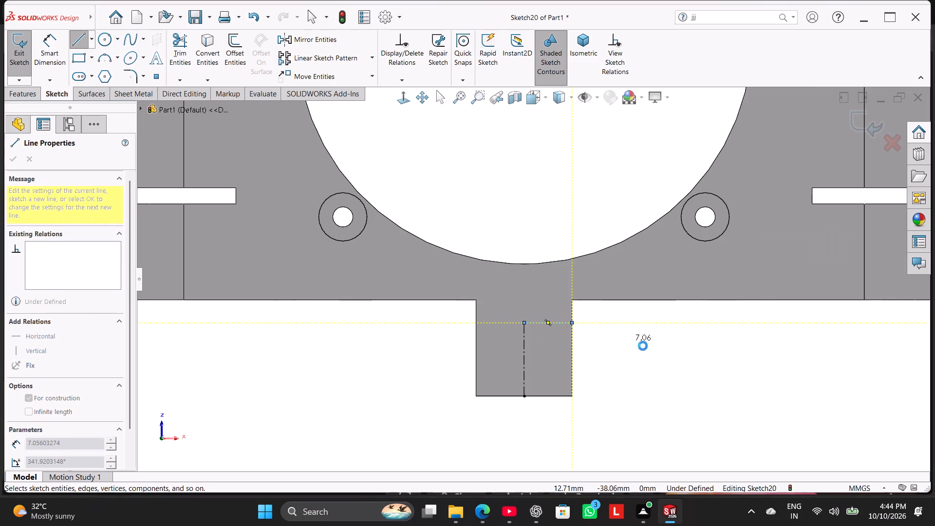
Dimension the vertical centerline on the tab to 6 mm.
left_click(46, 57)
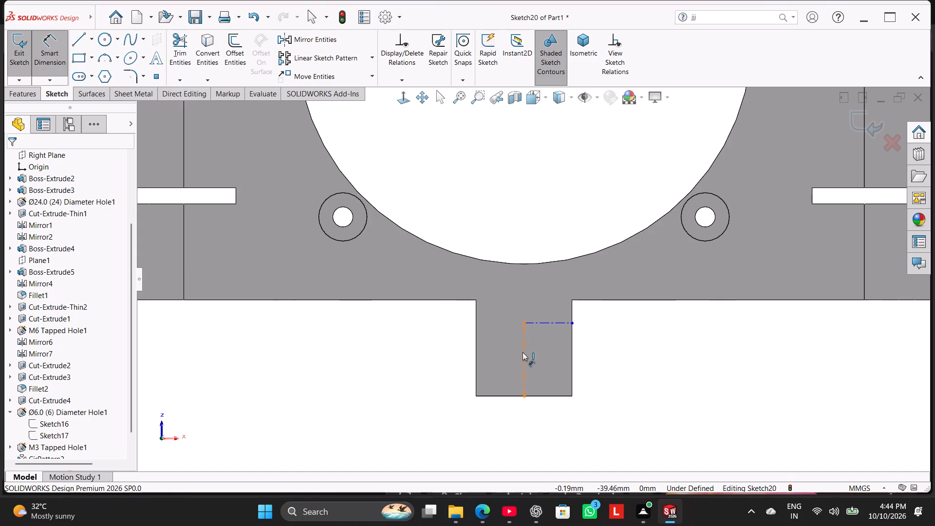
left_click(523, 352)
left_click(601, 357)
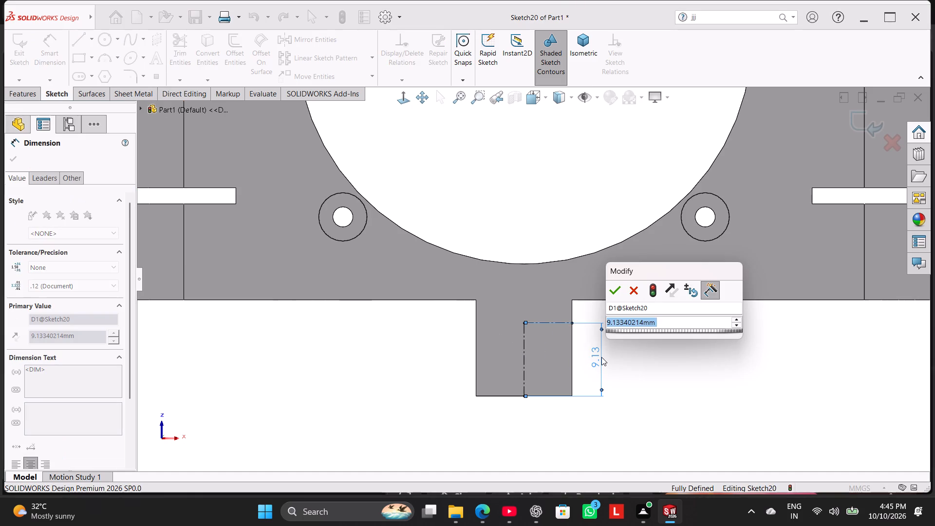
key("6")
key("Return")
left_click(679, 373)
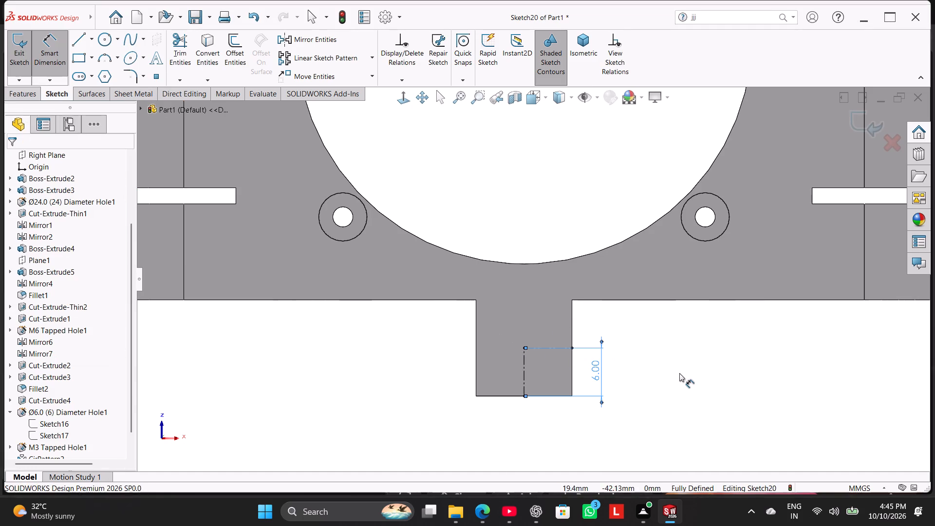
right_click(353, 329)
left_click(386, 359)
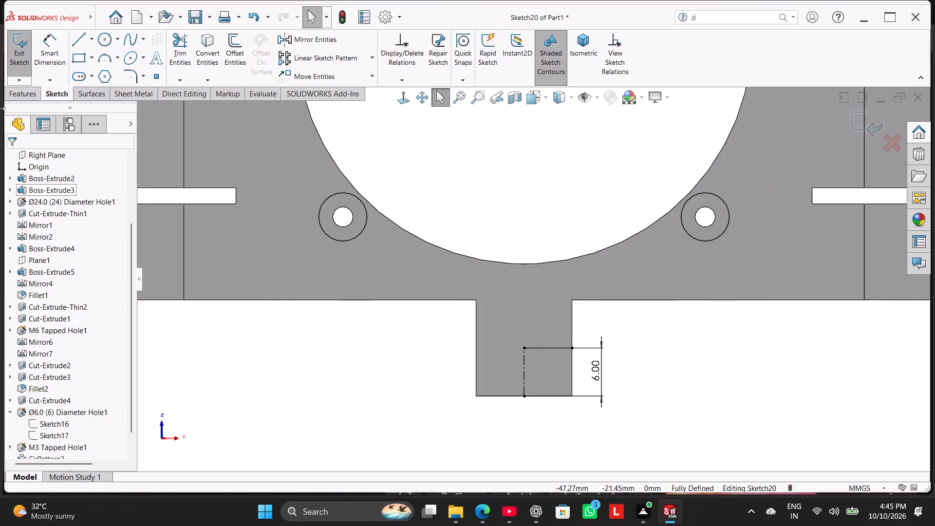
Sketch a vertical centerpoint slot centred where the two centerlines meet, about 14.4 mm long overall and 6.7 mm wide.
left_click(71, 79)
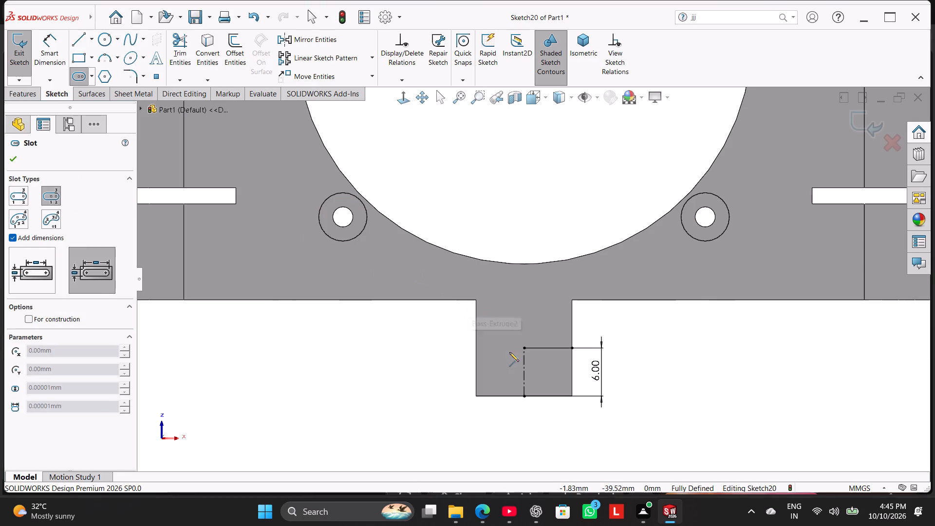
left_click(522, 349)
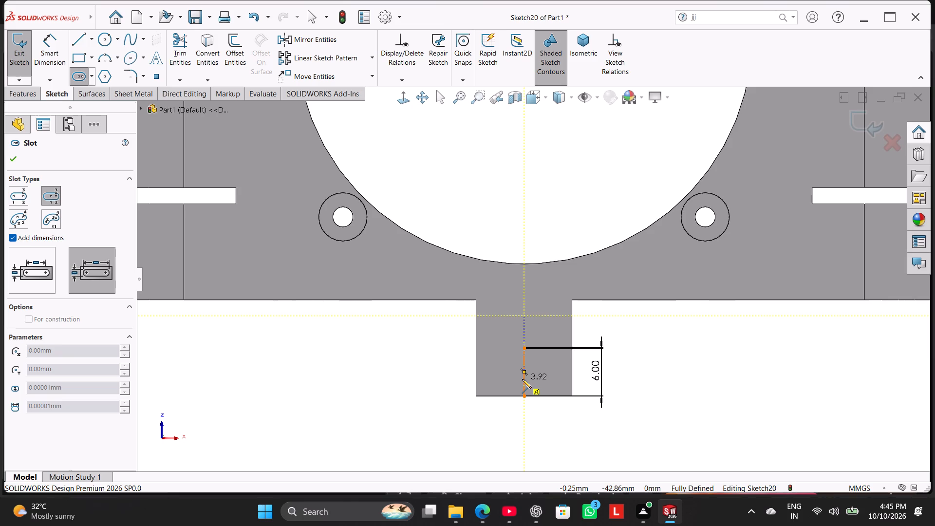
left_click(522, 379)
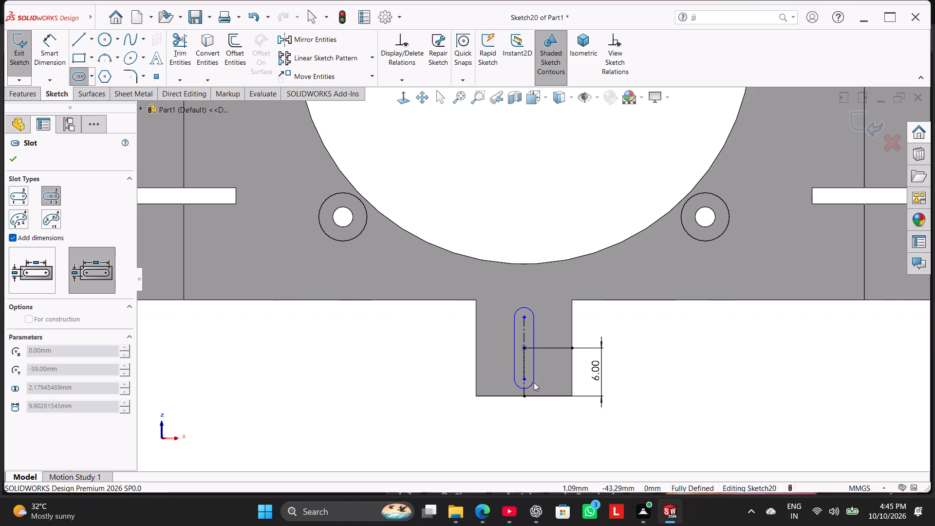
left_click(551, 393)
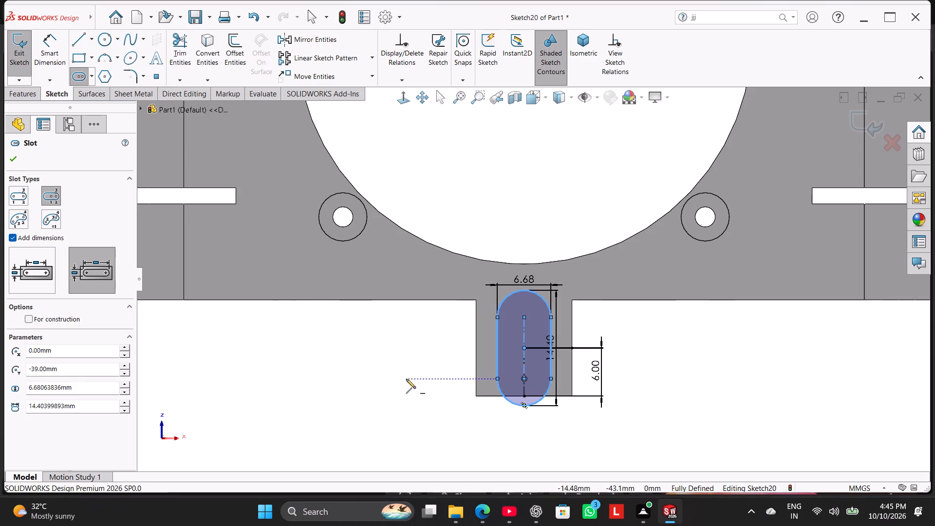
right_click(402, 370)
left_click(420, 379)
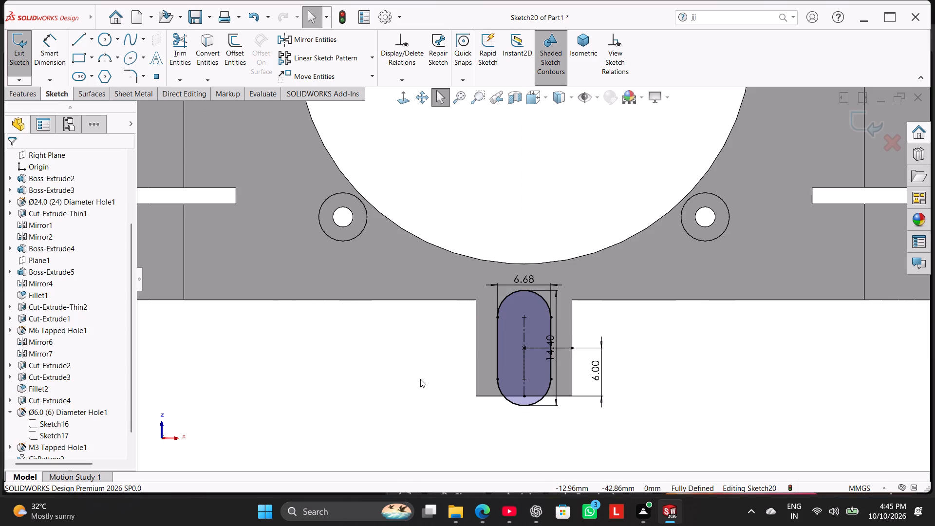
Set the slot's overall length to 10 mm and its width to 5 mm.
scroll(553, 376, "down", 3)
scroll(557, 317, "down", 2)
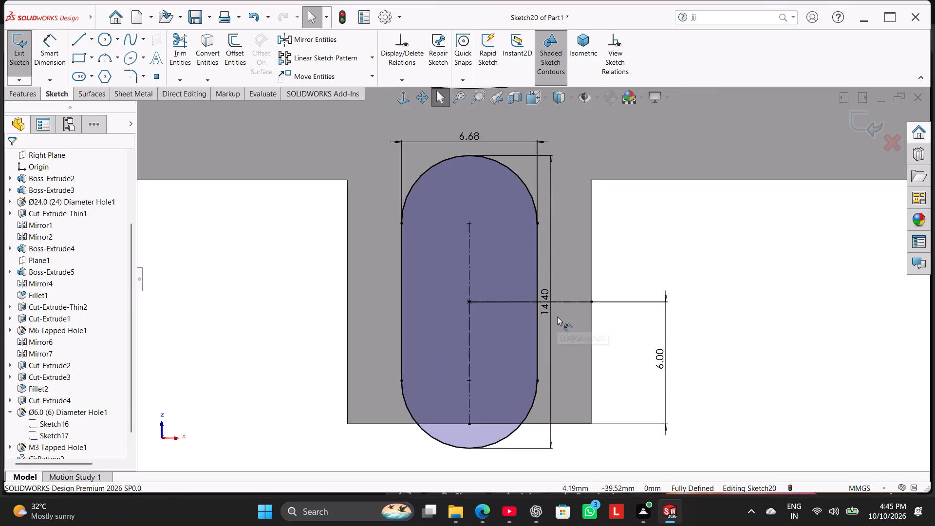
scroll(557, 317, "down", 1)
double_click(549, 304)
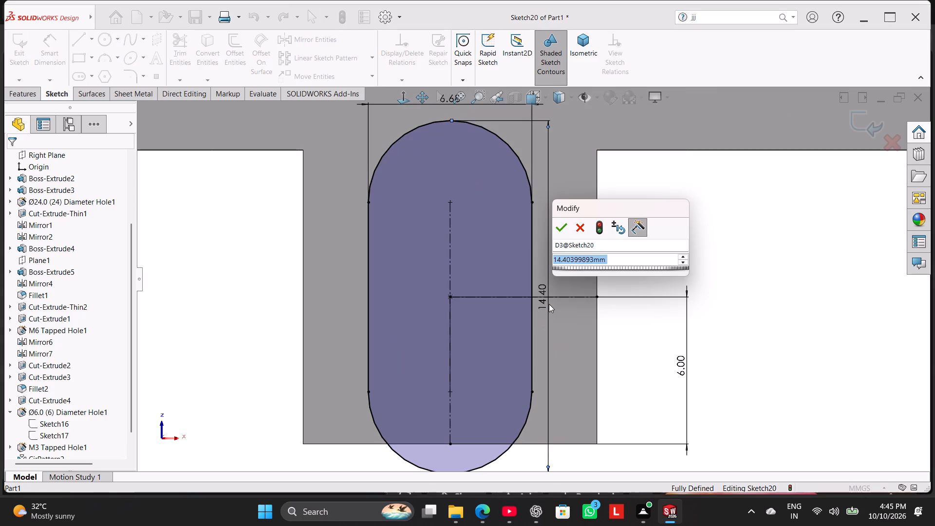
type("10")
key("Return")
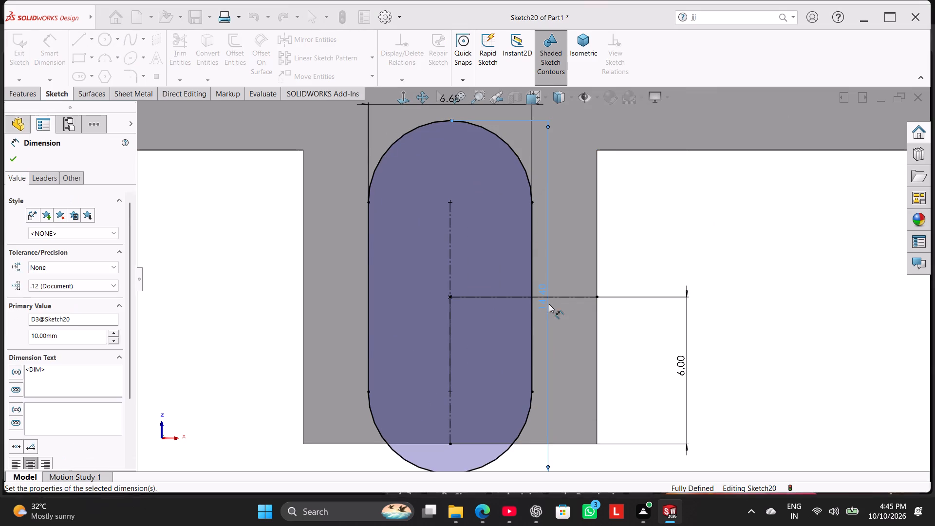
double_click(439, 150)
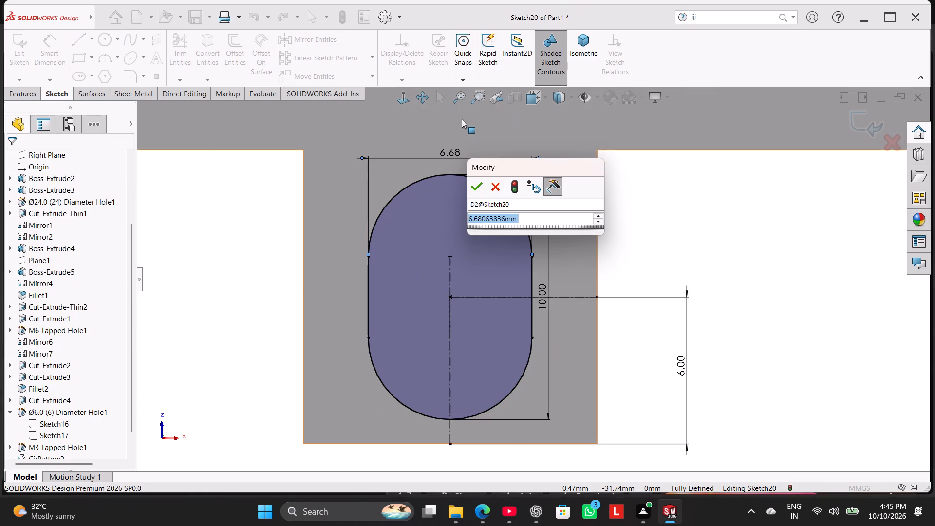
double_click(449, 152)
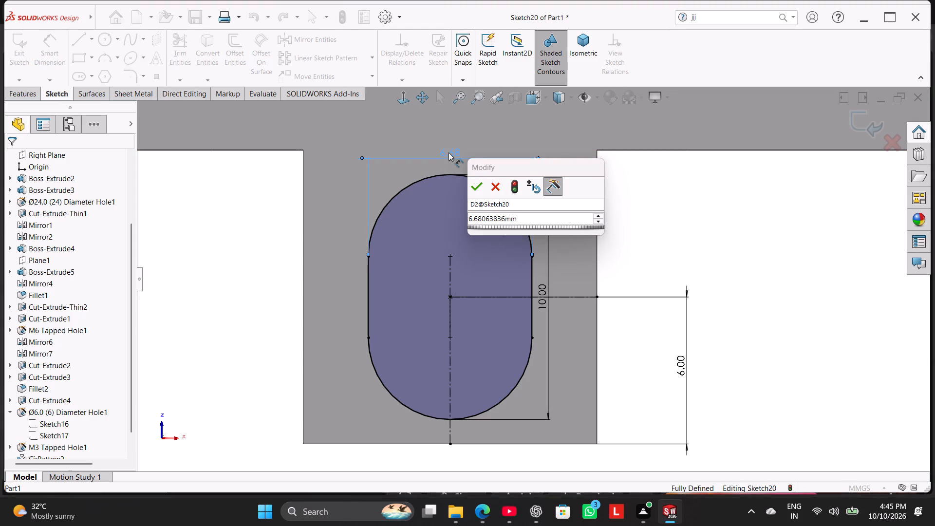
double_click(518, 219)
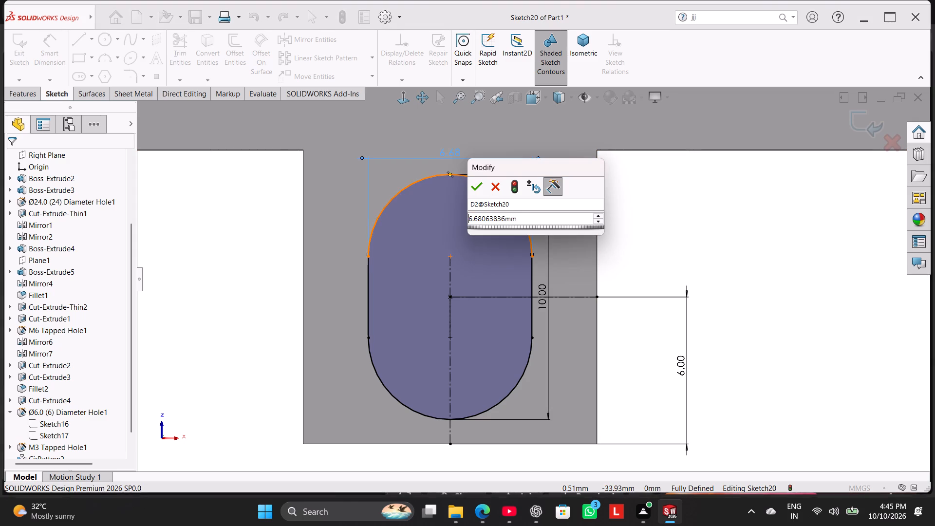
key("5")
key("Return")
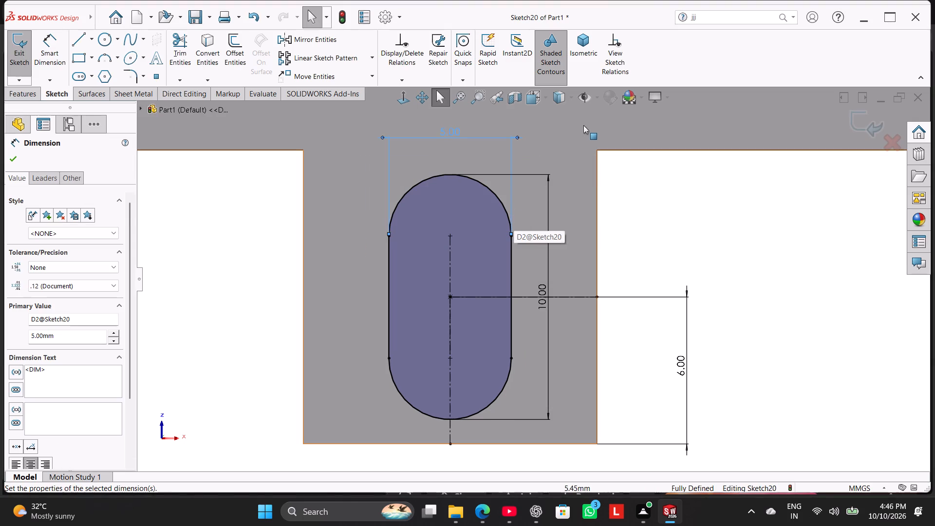
scroll(725, 211, "up", 1)
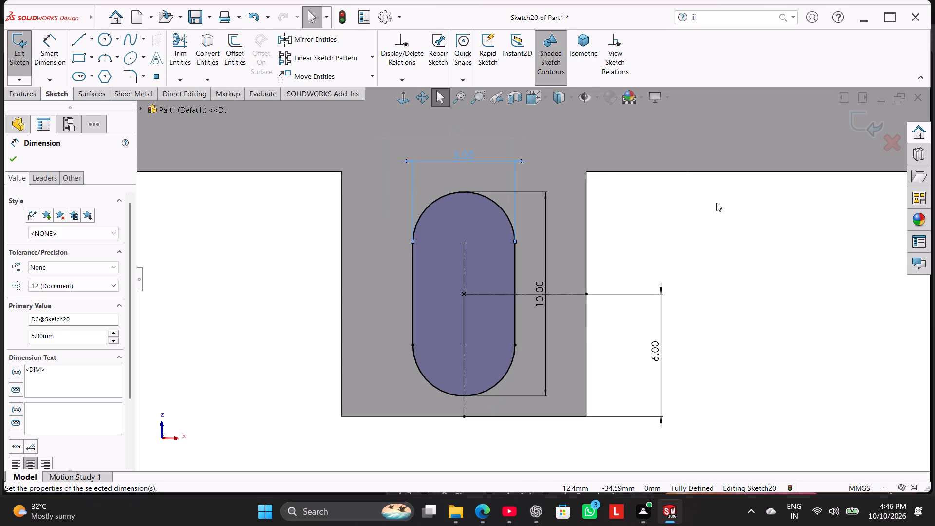
left_click(715, 196)
Cut the tab's slot profile with a blind Extruded Cut 5.5 mm deep.
middle_click_drag(696, 205, 700, 205)
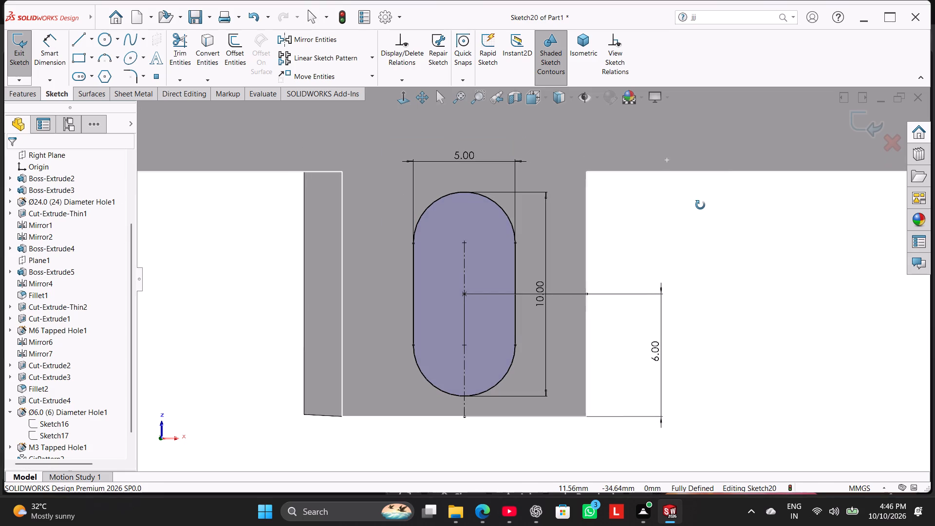
middle_click_drag(700, 205, 732, 223)
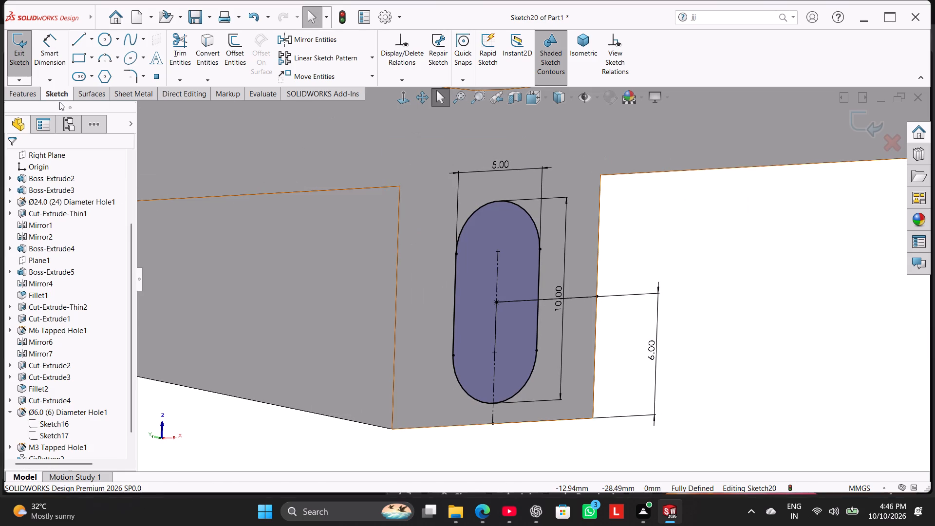
left_click(19, 95)
left_click(189, 55)
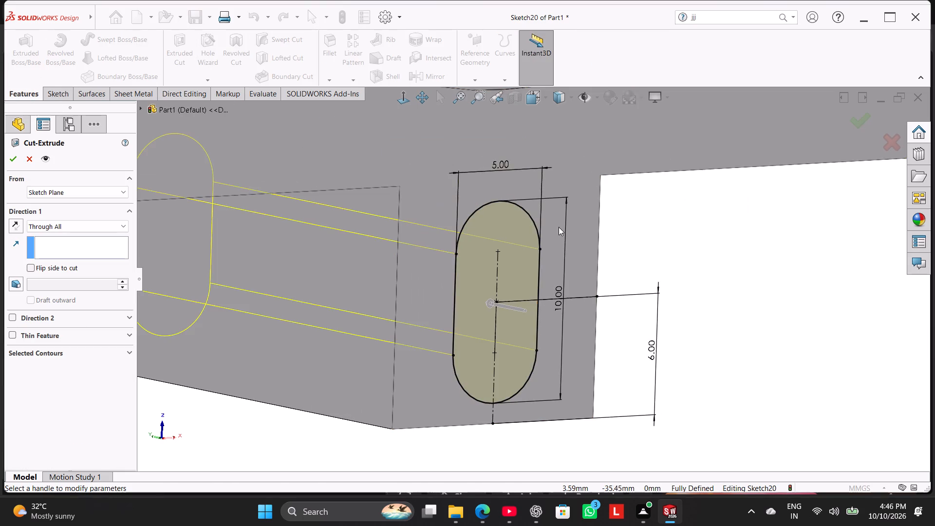
scroll(559, 226, "up", 3)
left_click(44, 220)
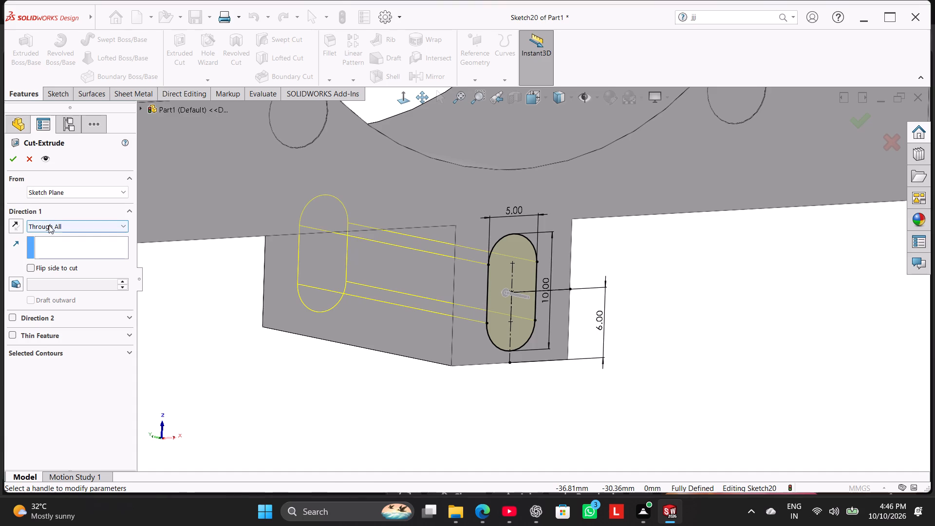
left_click(49, 225)
left_click(50, 233)
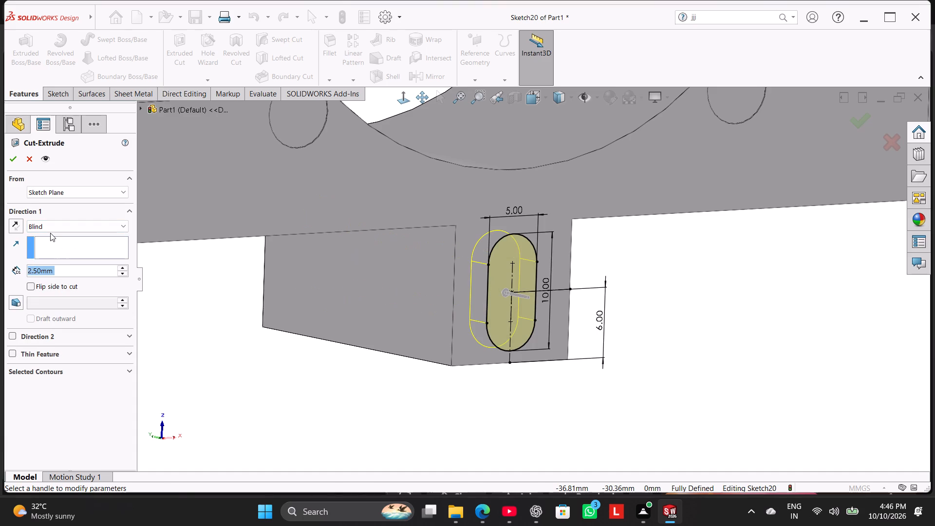
double_click(66, 271)
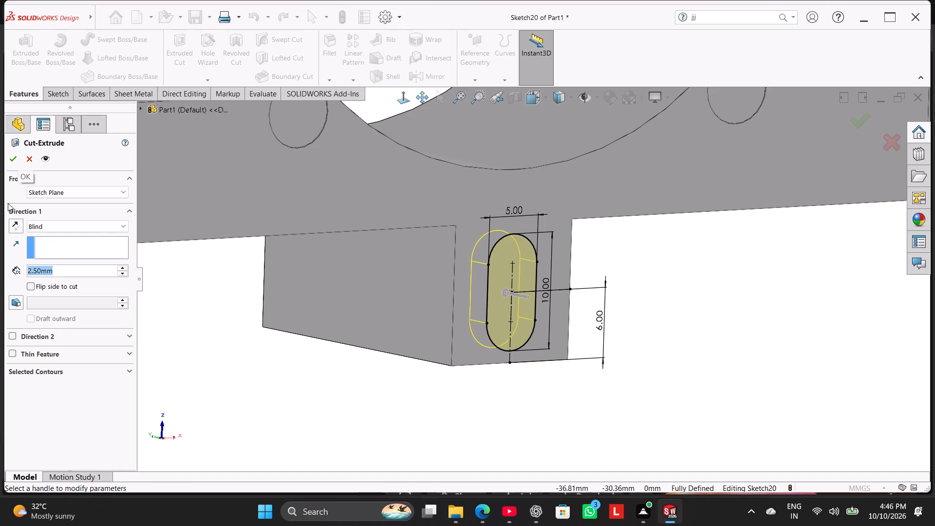
double_click(59, 271)
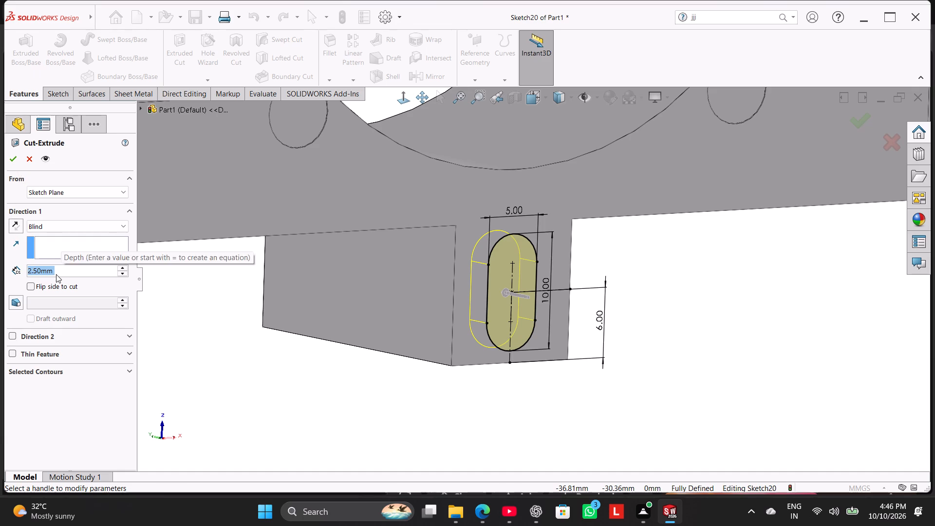
type("5.5")
key("Return")
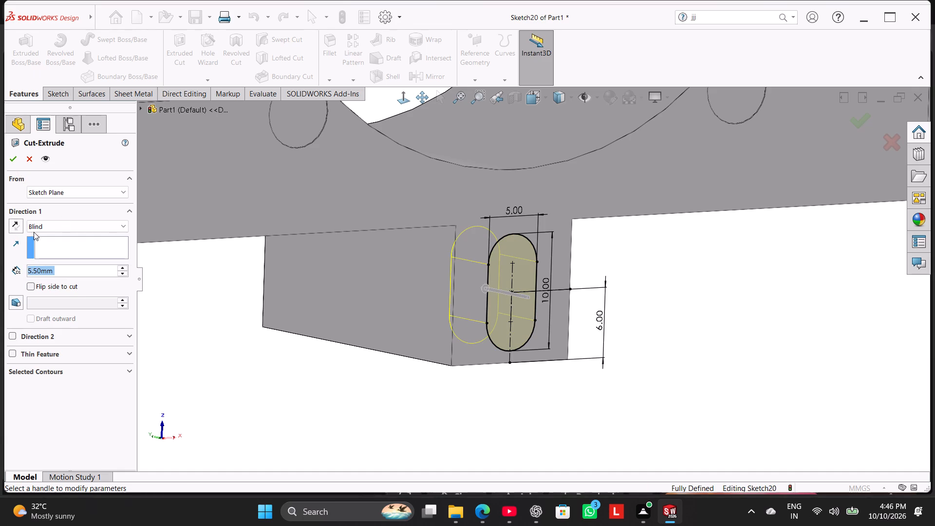
left_click(17, 159)
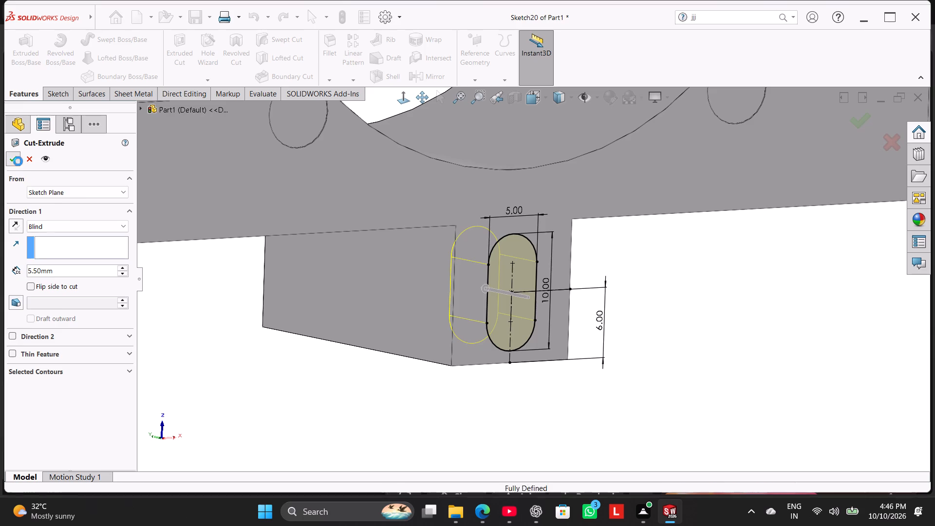
left_click(262, 400)
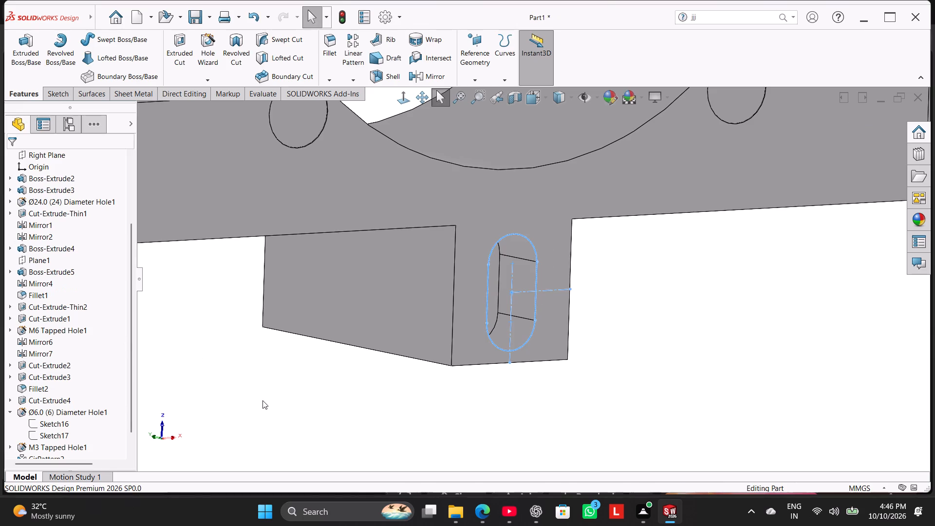
Start a sketch on the body's front face and draw a horizontal centerpoint slot over the existing slot, about 13.3 mm long and 3.8 mm wide.
scroll(597, 210, "up", 1)
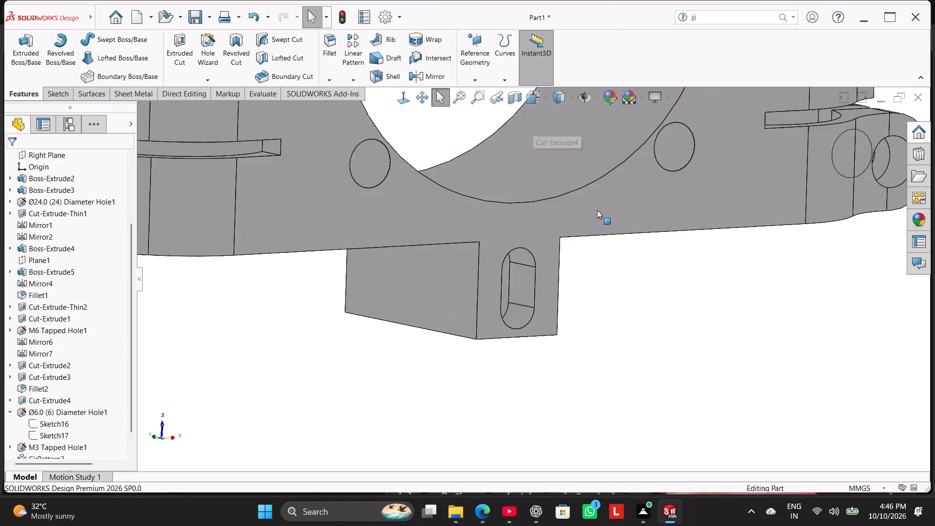
scroll(597, 210, "up", 6)
scroll(573, 210, "down", 1)
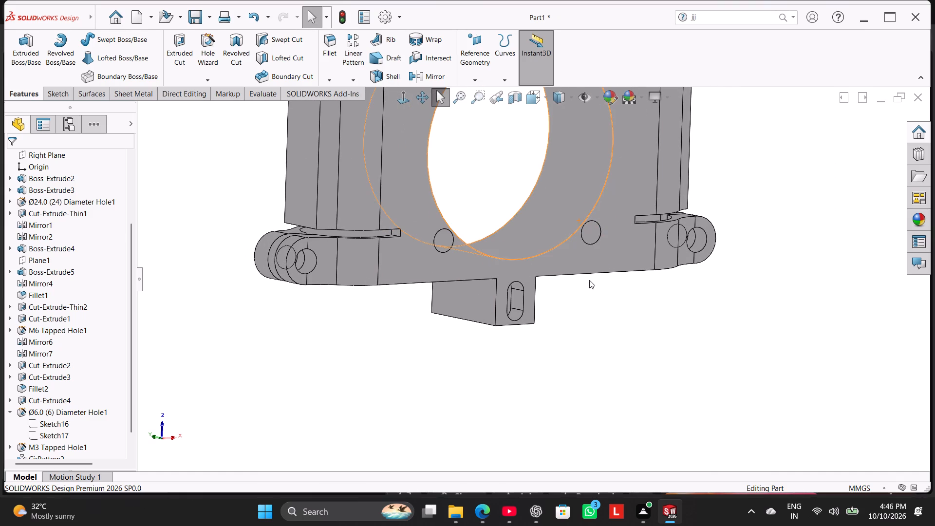
right_click(621, 208)
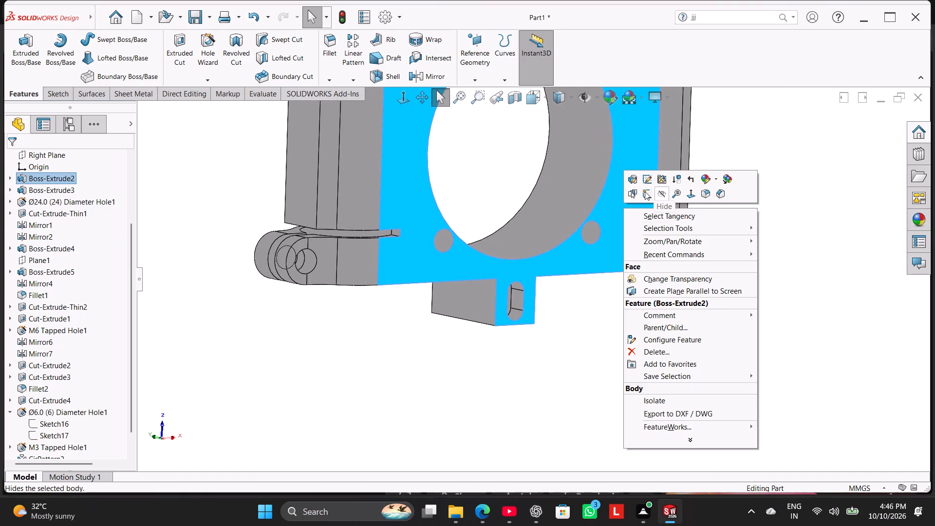
left_click(645, 191)
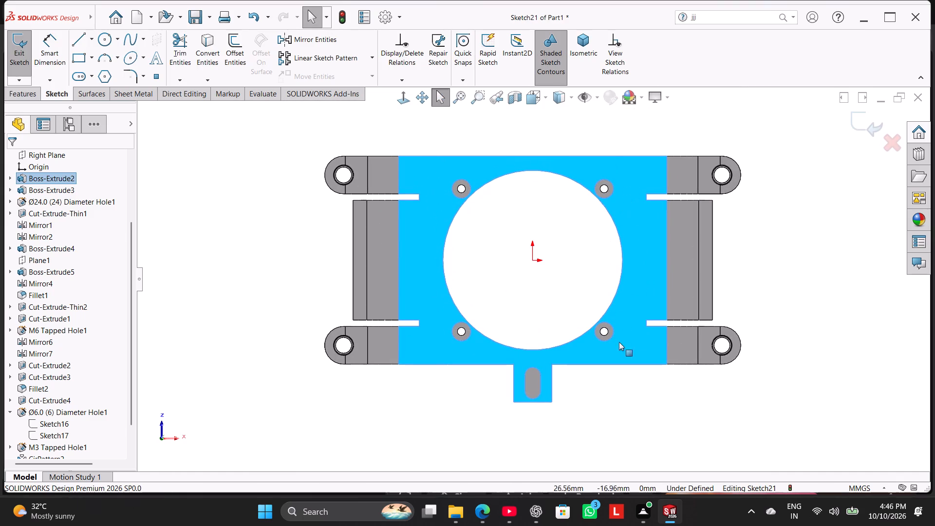
left_click(605, 398)
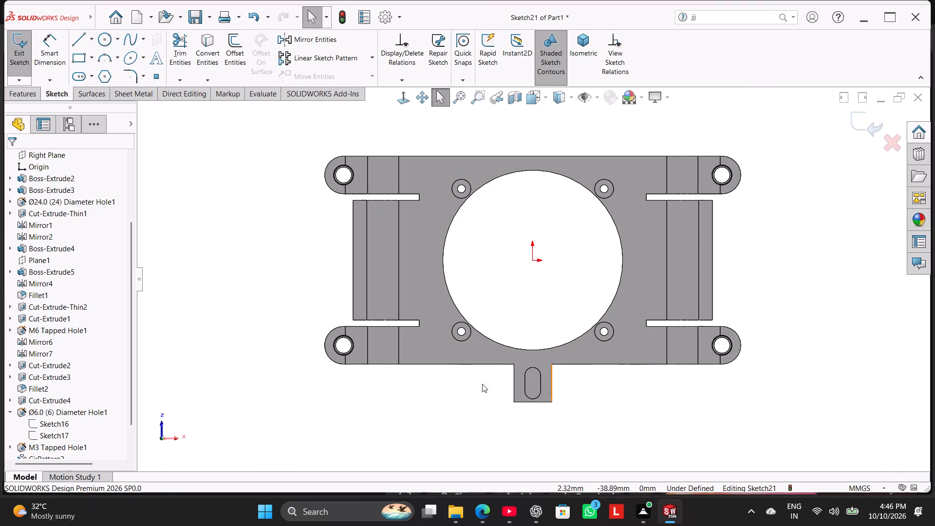
scroll(472, 384, "down", 5)
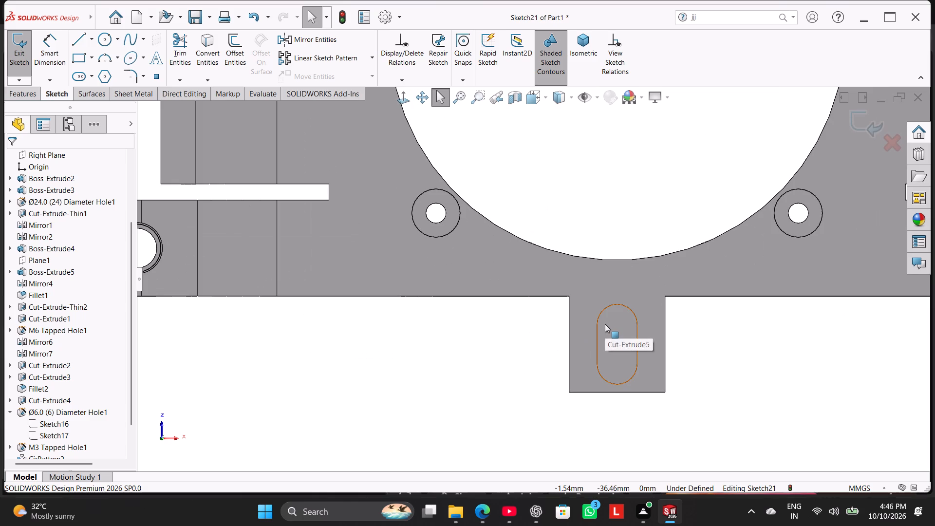
left_click(80, 75)
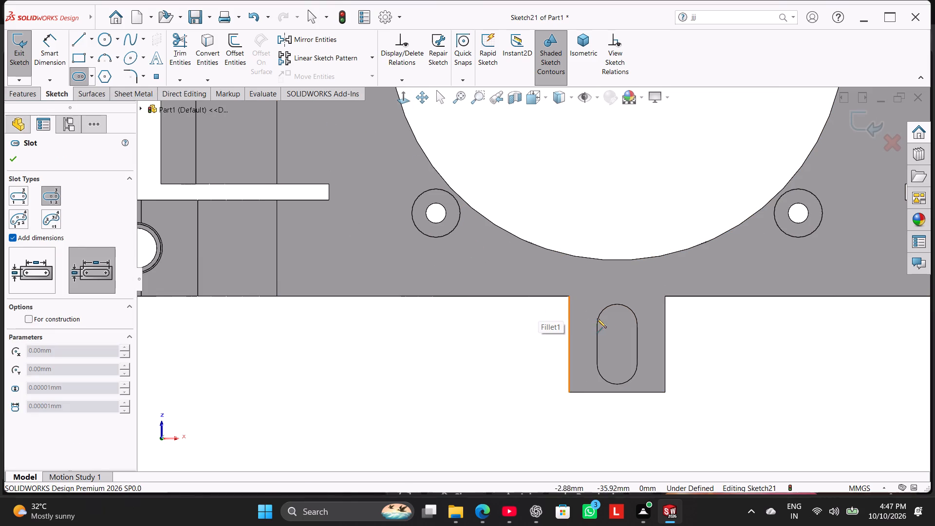
scroll(651, 332, "down", 3)
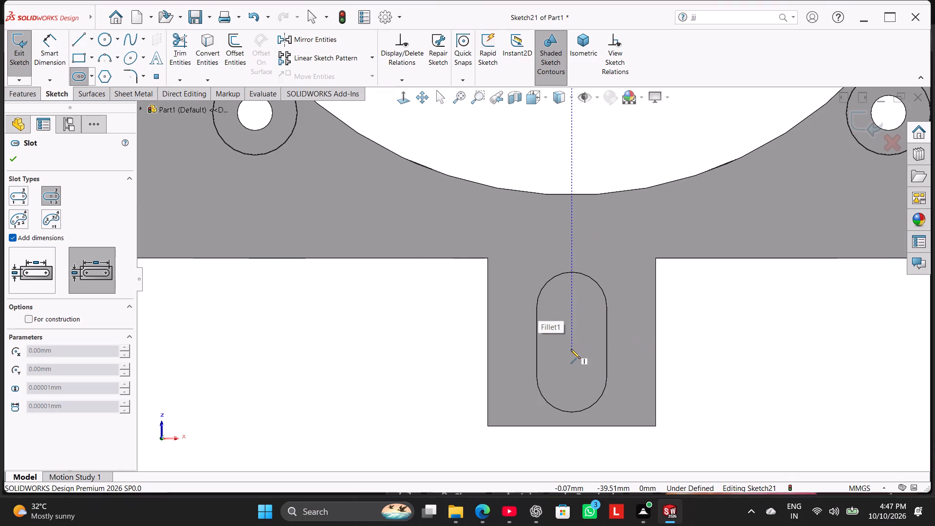
left_click(571, 349)
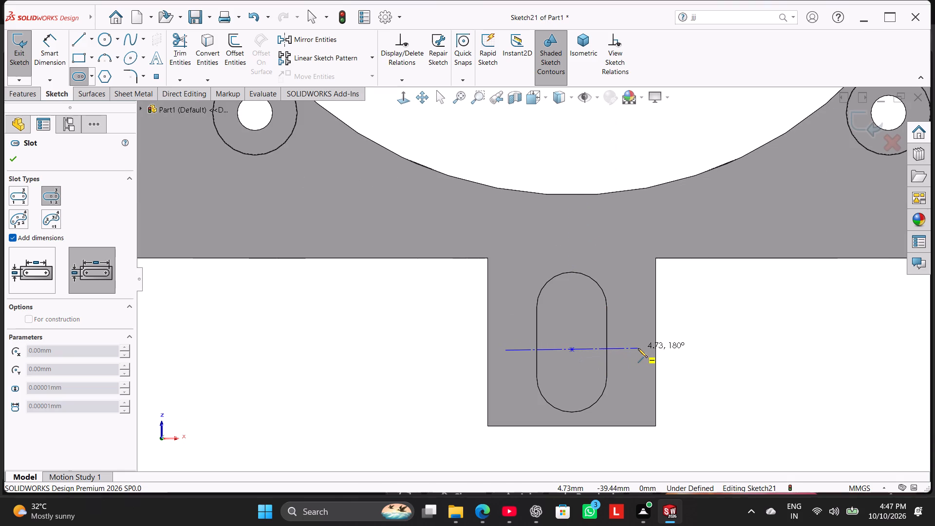
left_click(638, 350)
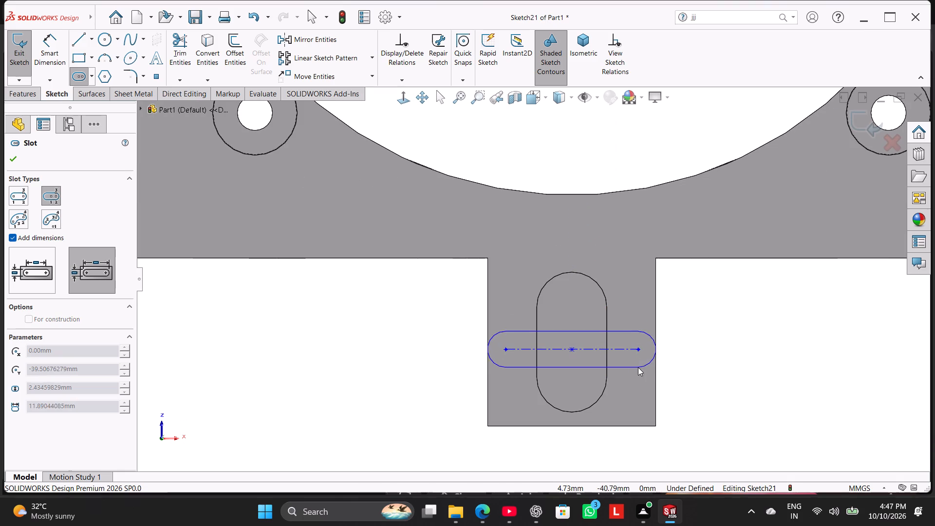
left_click(638, 376)
right_click(321, 303)
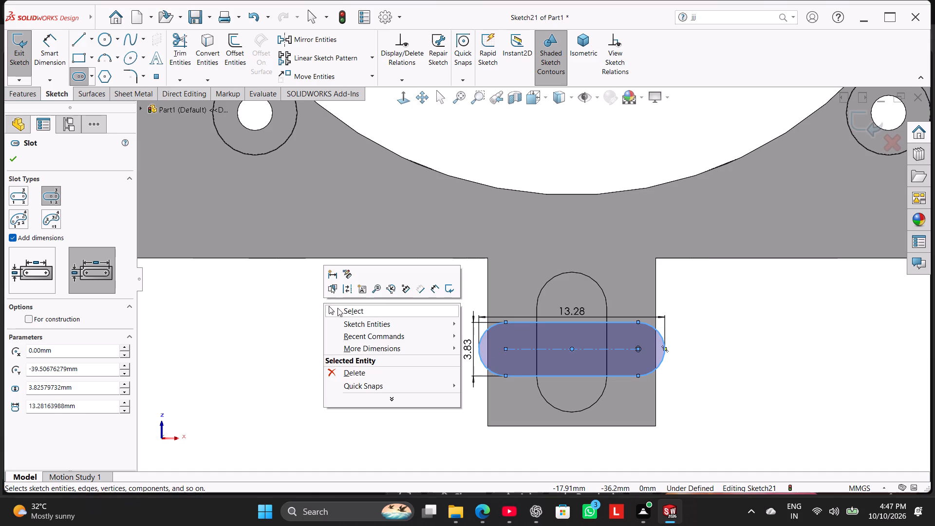
left_click(339, 309)
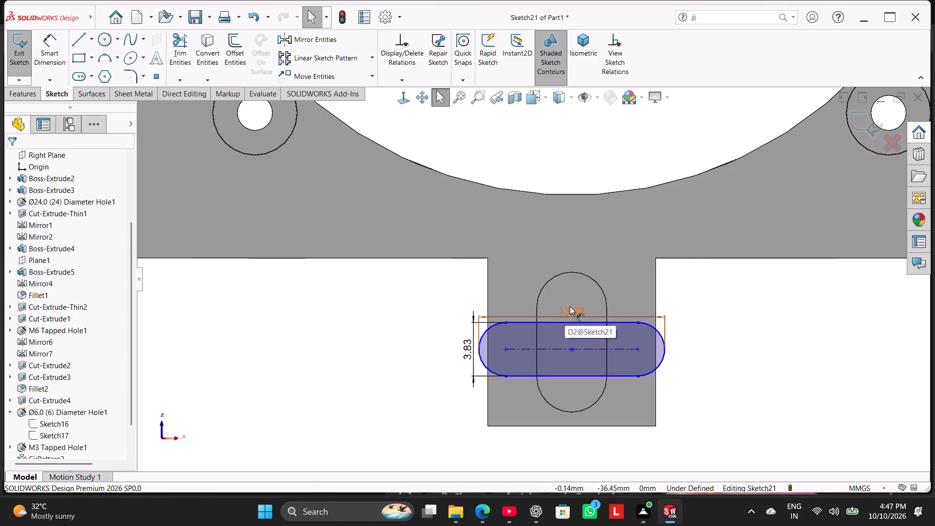
Set the horizontal slot's overall length to 10 mm and its width to 5 mm.
double_click(577, 311)
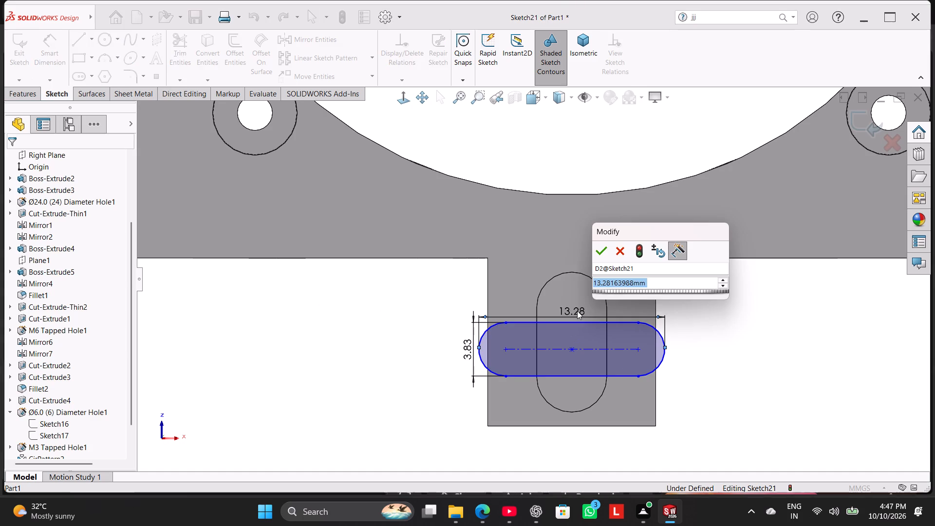
type("10")
key("Return")
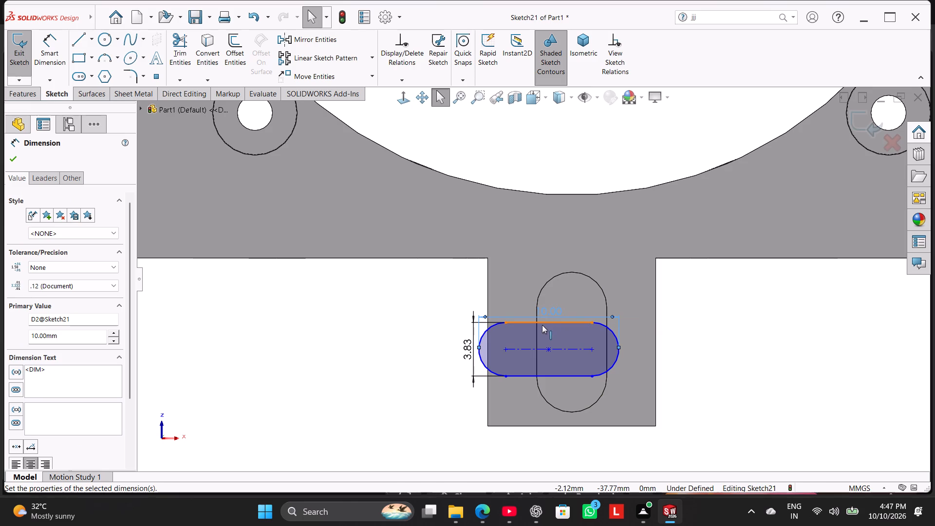
double_click(469, 352)
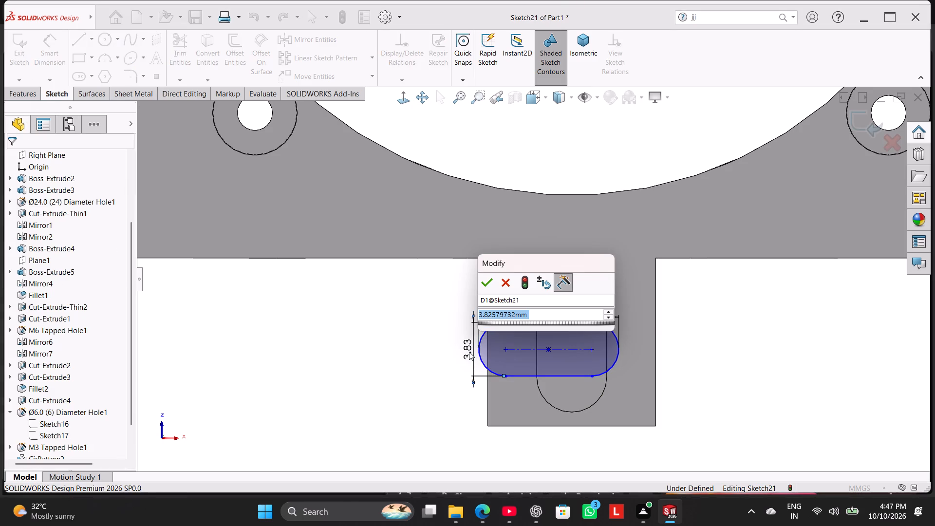
key("5")
key("Return")
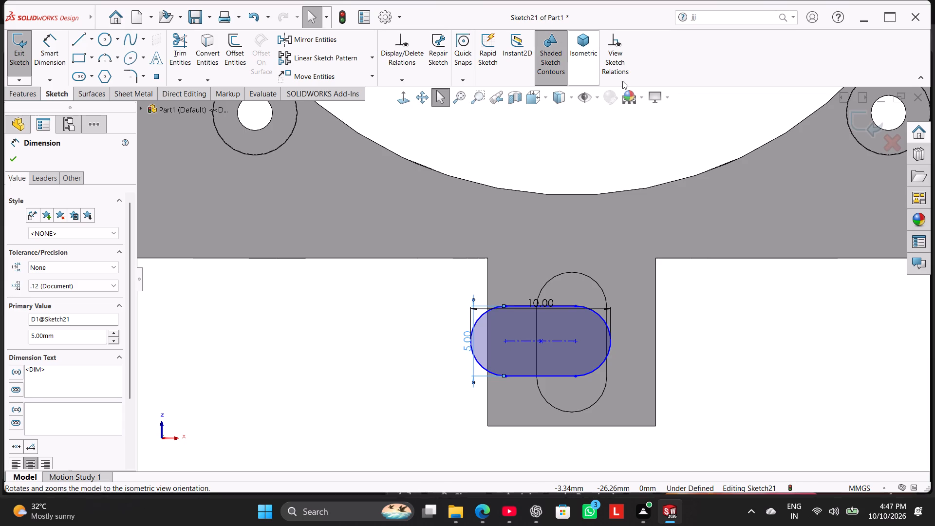
right_click(736, 313)
left_click(702, 315)
Expand the vertical slot's cut in the feature tree and select the sketch beneath it.
scroll(604, 339, "down", 2)
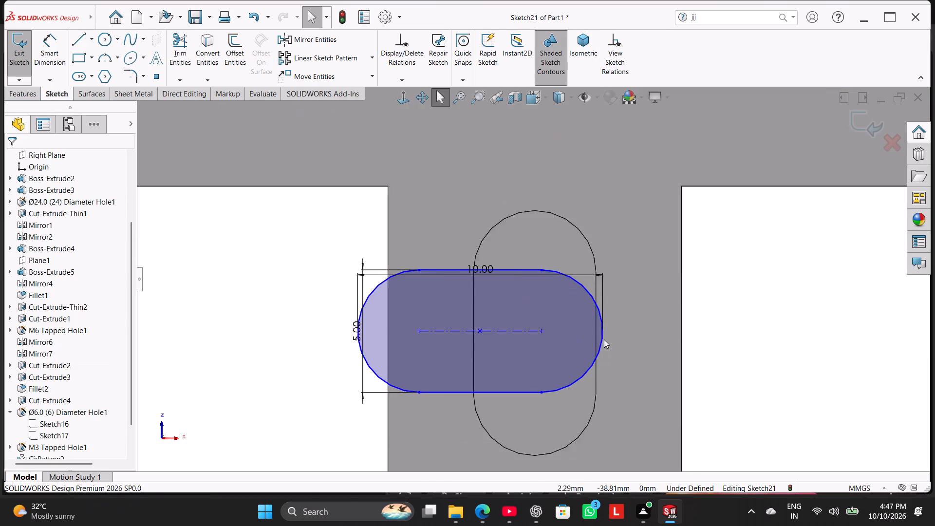
scroll(604, 339, "down", 2)
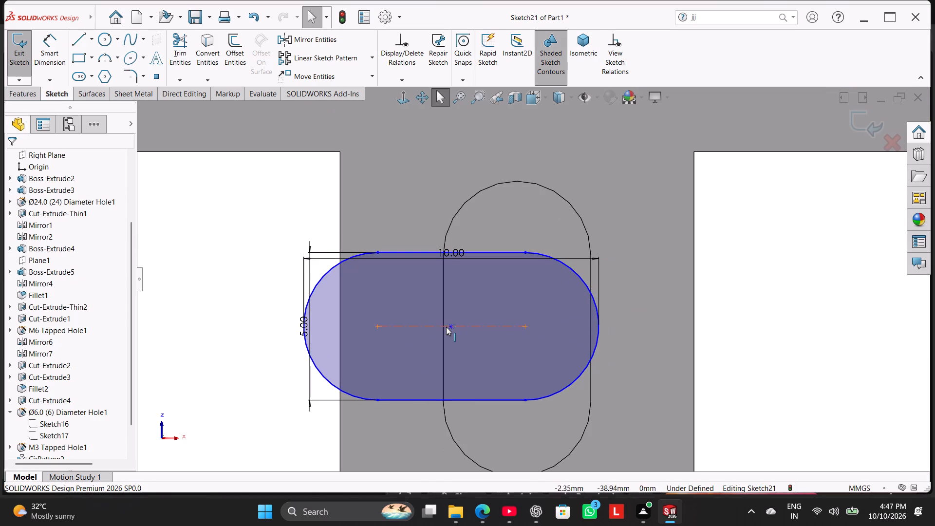
left_click(451, 327, "ctrl")
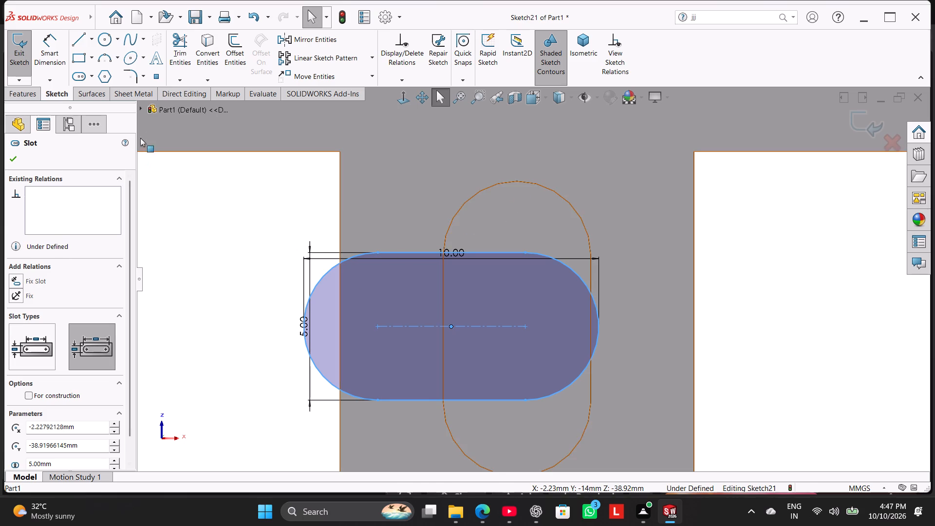
left_click(140, 108)
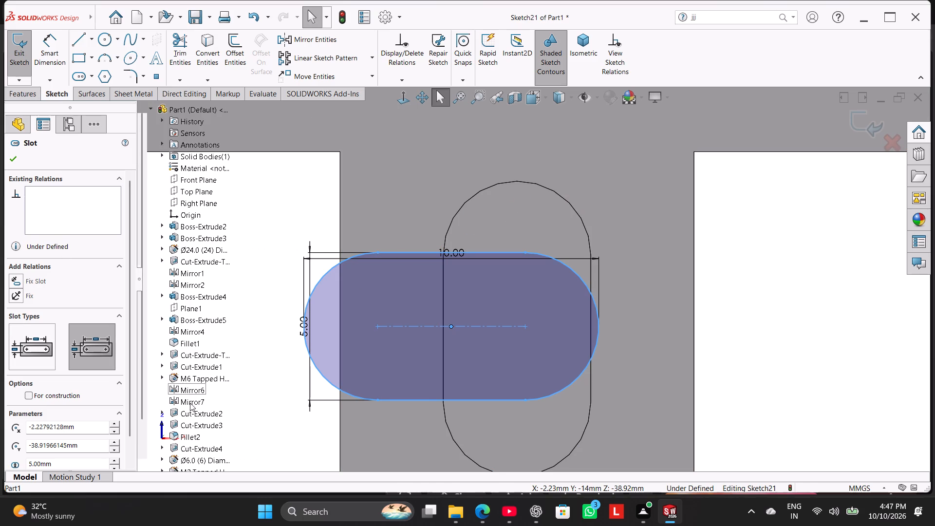
scroll(198, 400, "down", 9)
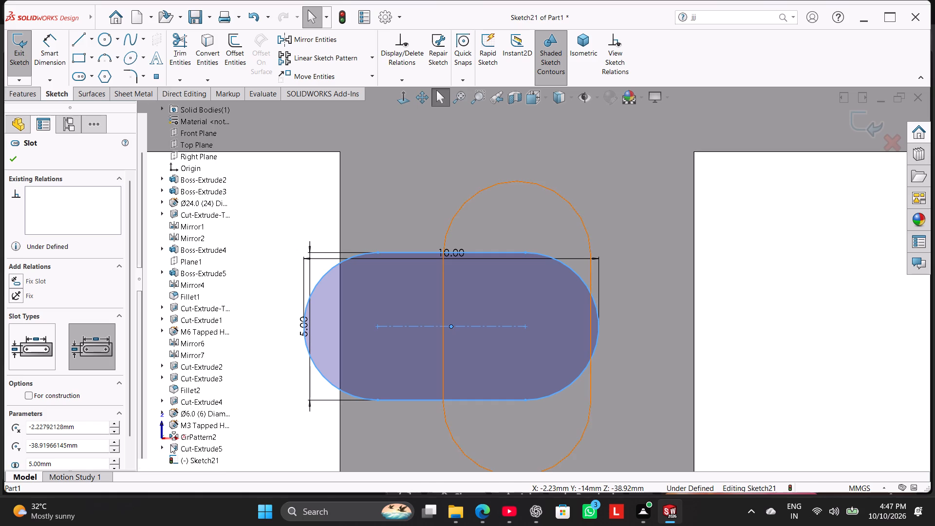
left_click(160, 446)
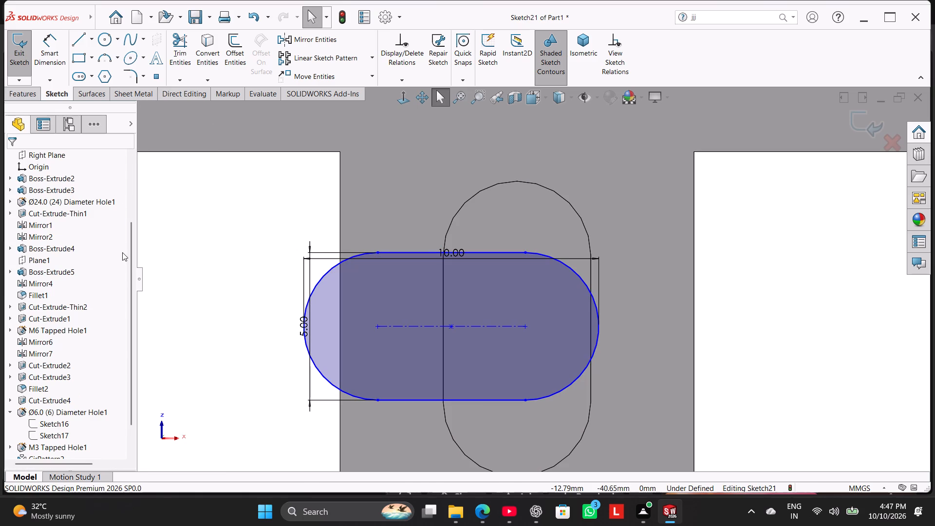
scroll(147, 140, "up", 2)
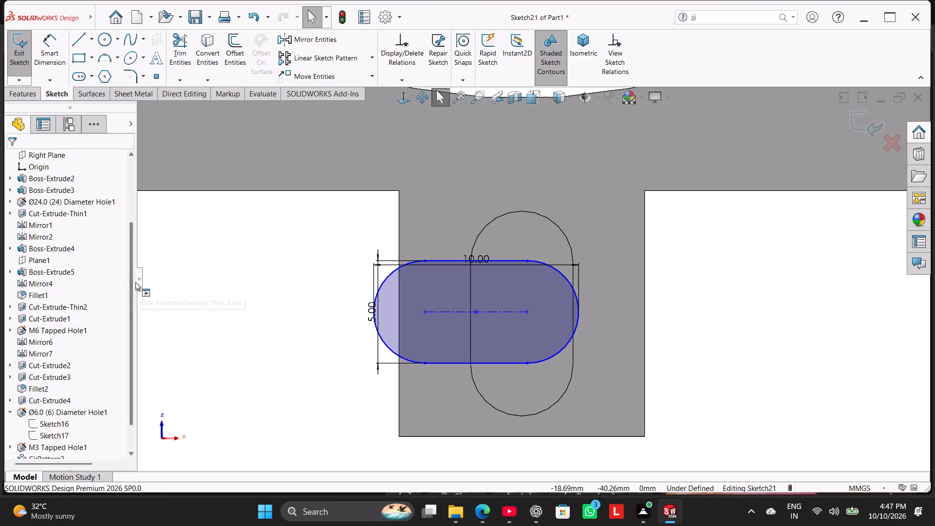
double_click(432, 262)
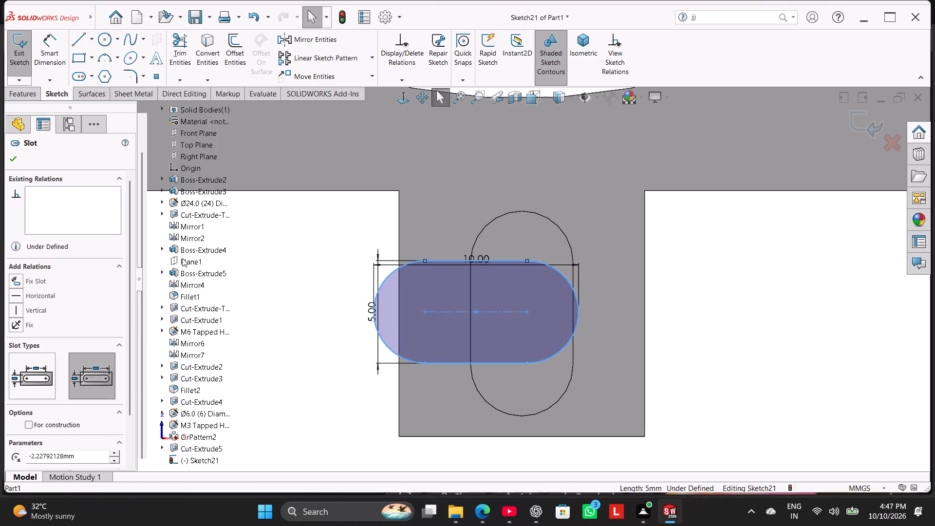
scroll(215, 314, "down", 1)
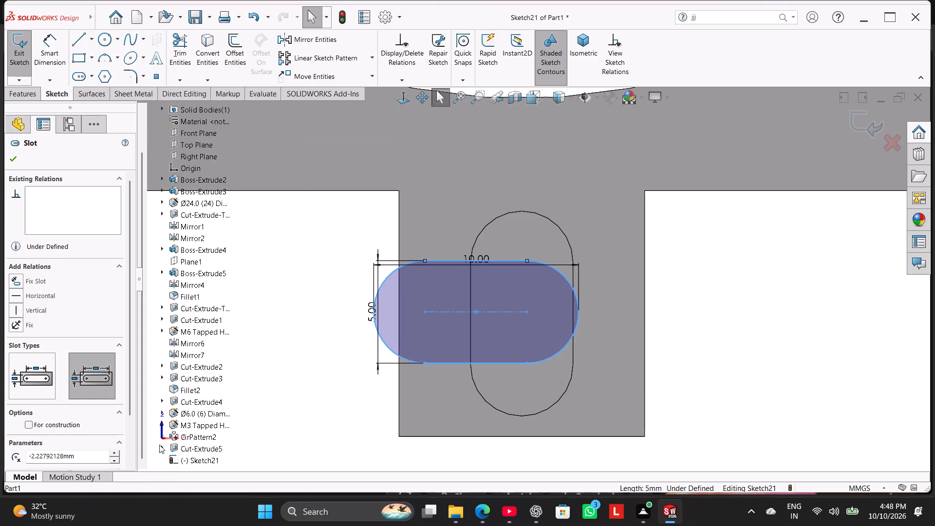
left_click(159, 445)
double_click(452, 263)
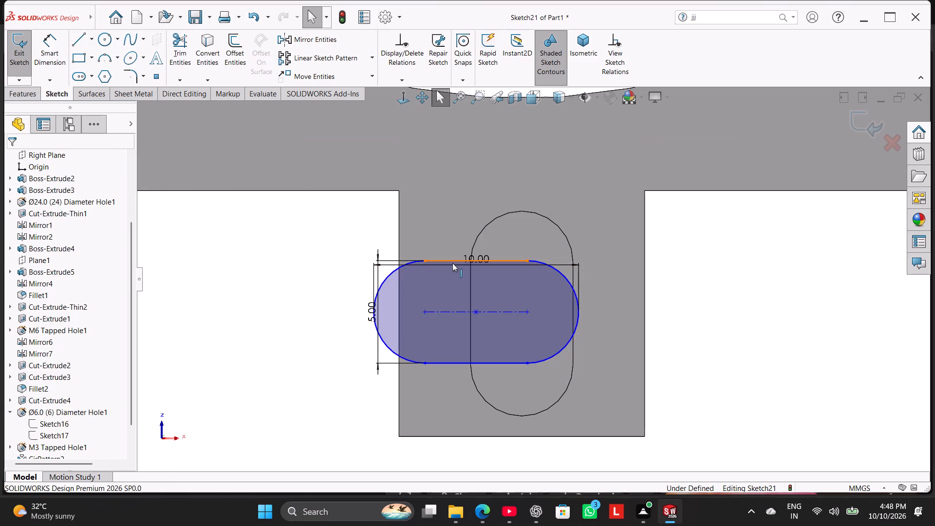
scroll(194, 465, "down", 1)
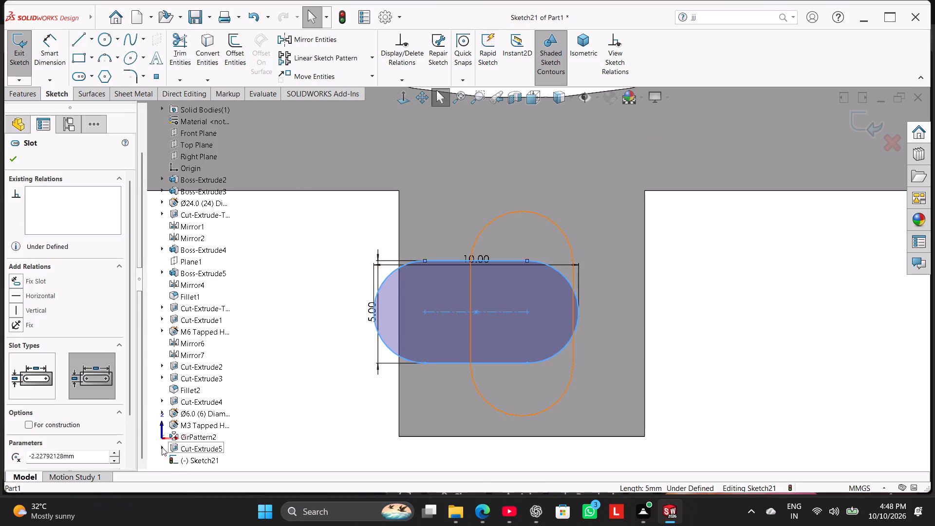
left_click(162, 447)
left_click(191, 457)
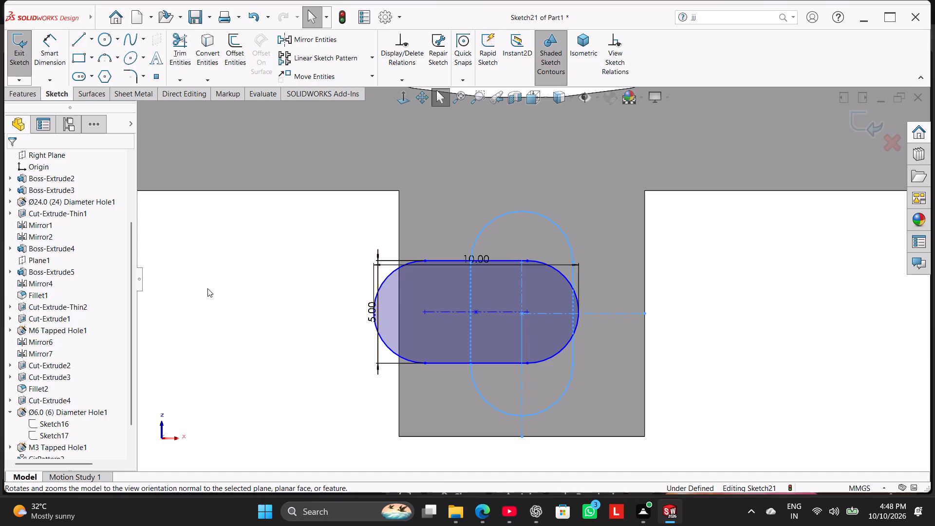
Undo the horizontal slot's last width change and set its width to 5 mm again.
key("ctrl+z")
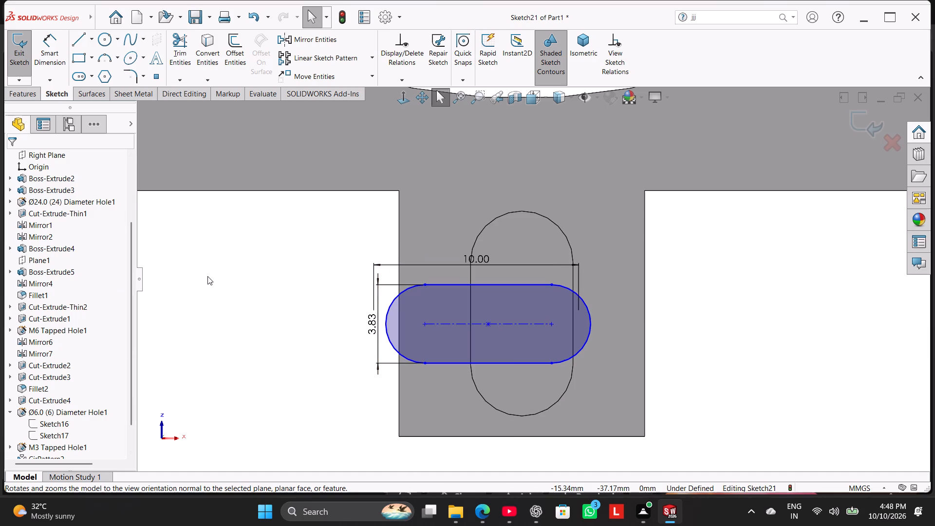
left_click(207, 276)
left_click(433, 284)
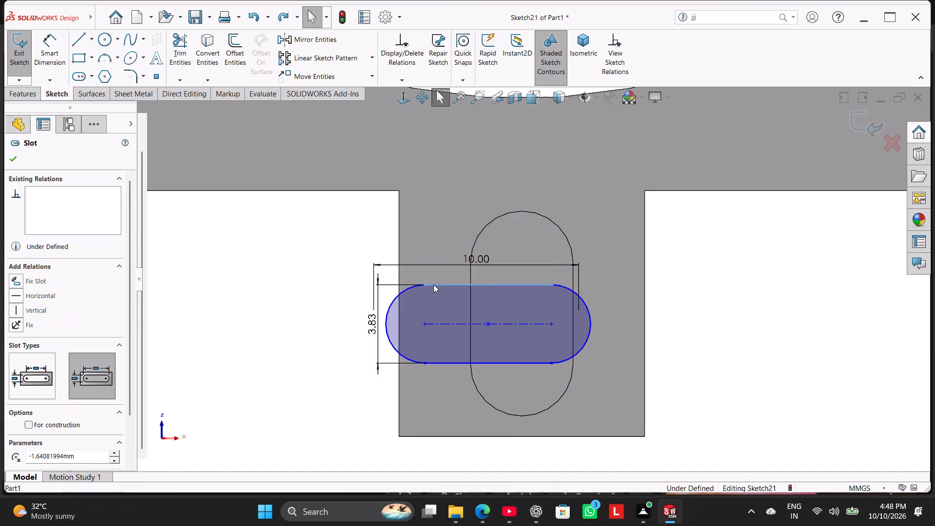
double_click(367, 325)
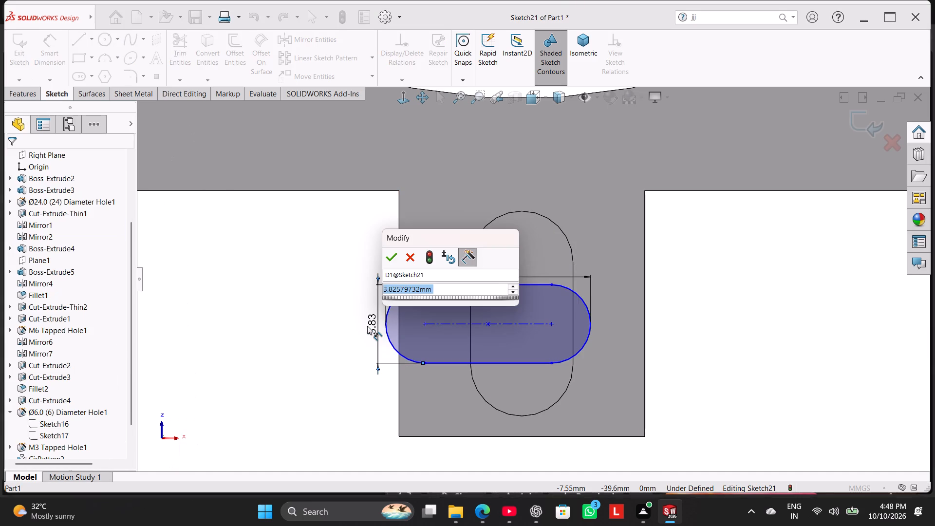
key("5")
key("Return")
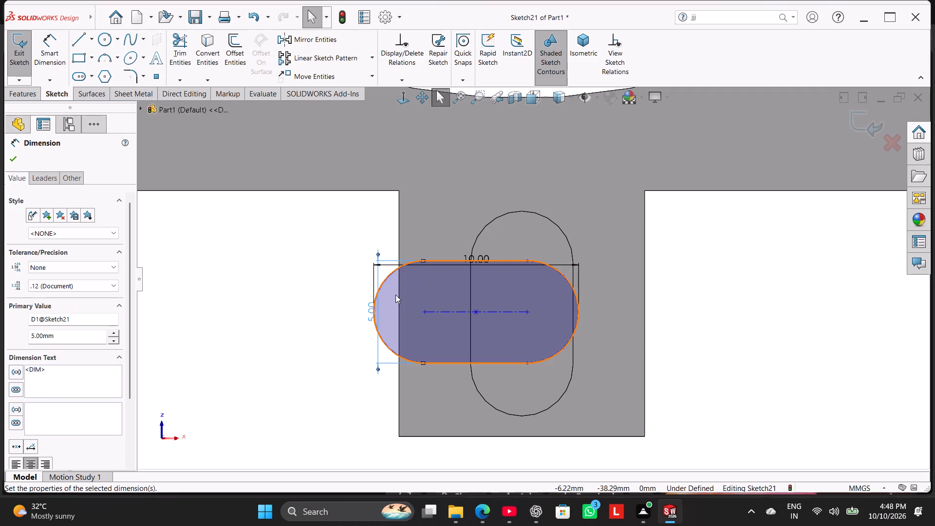
Show Sketch20, the sketch of the vertical slot's cut, while editing the horizontal slot sketch.
double_click(444, 263)
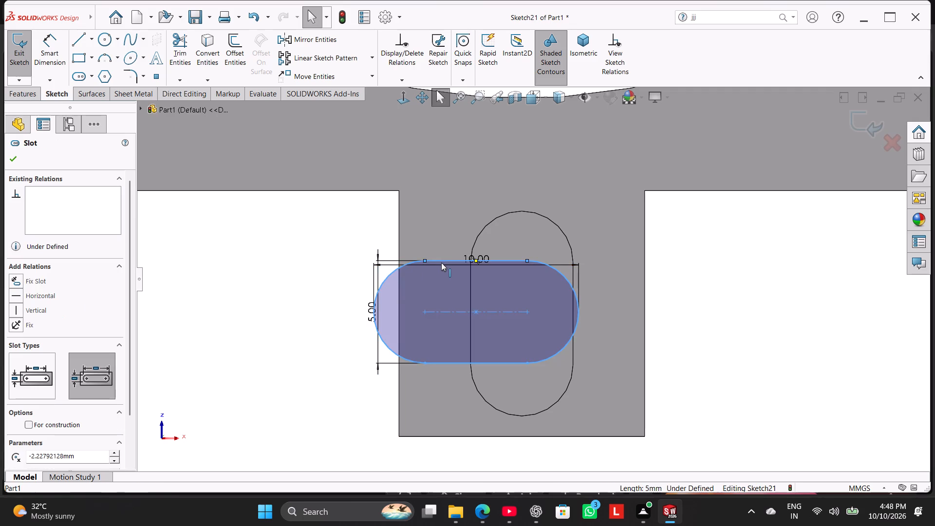
left_click(145, 107)
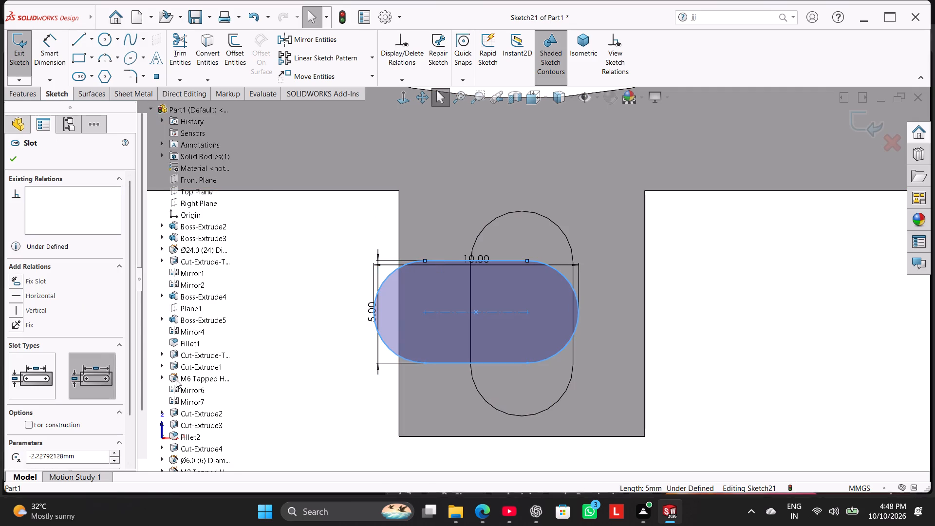
scroll(190, 376, "down", 8)
right_click(193, 446)
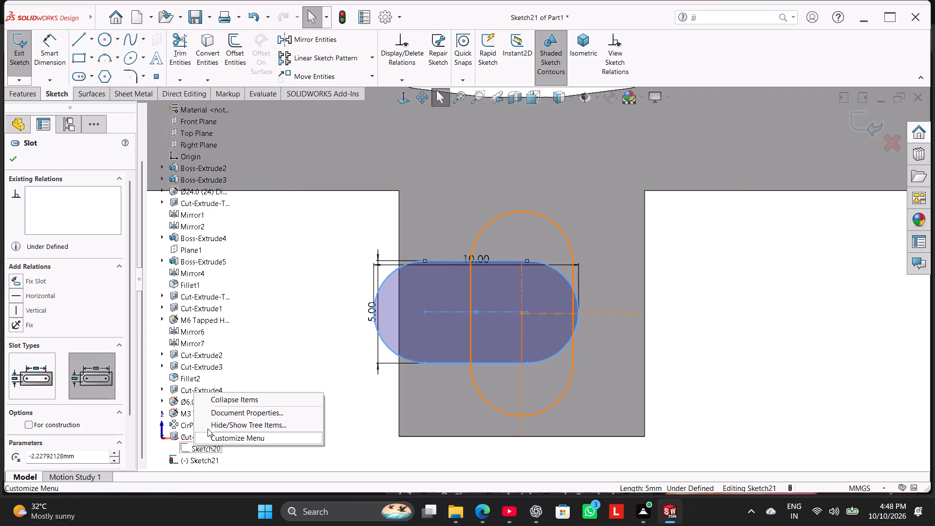
left_click(271, 345)
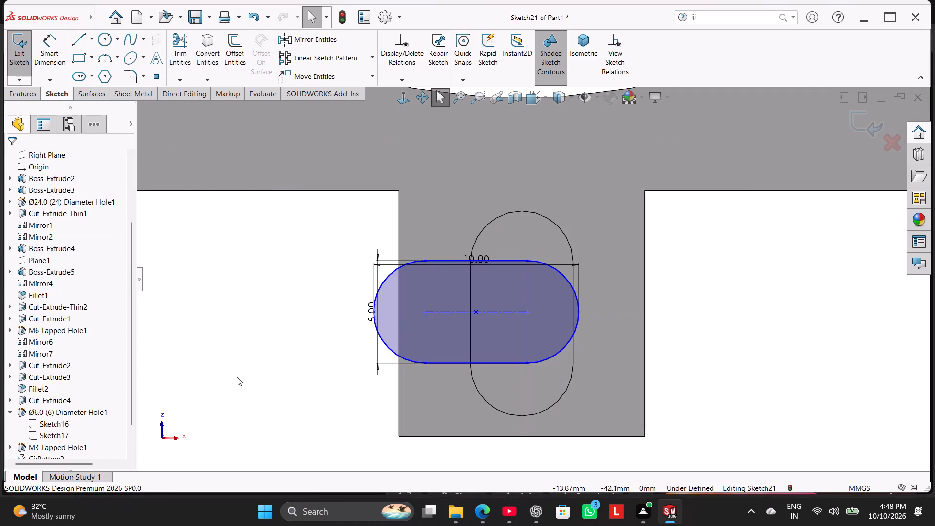
double_click(451, 263)
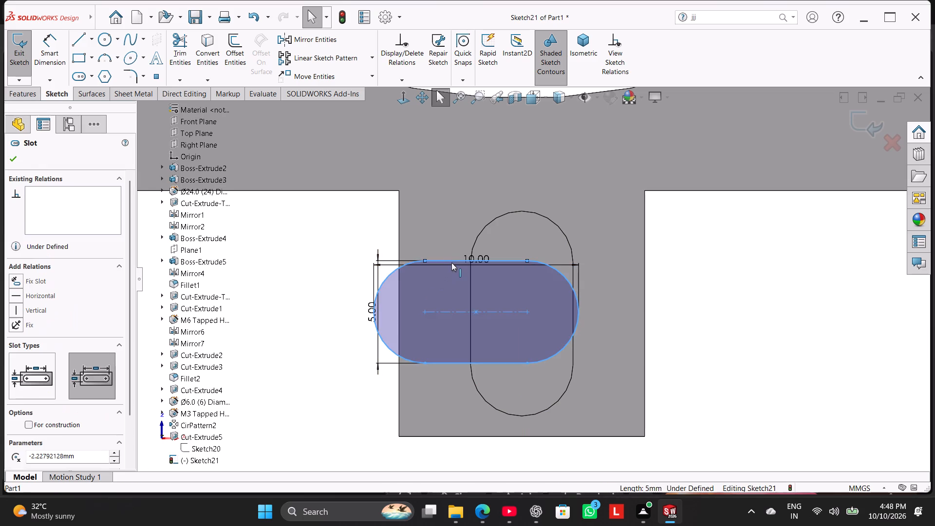
right_click(203, 446)
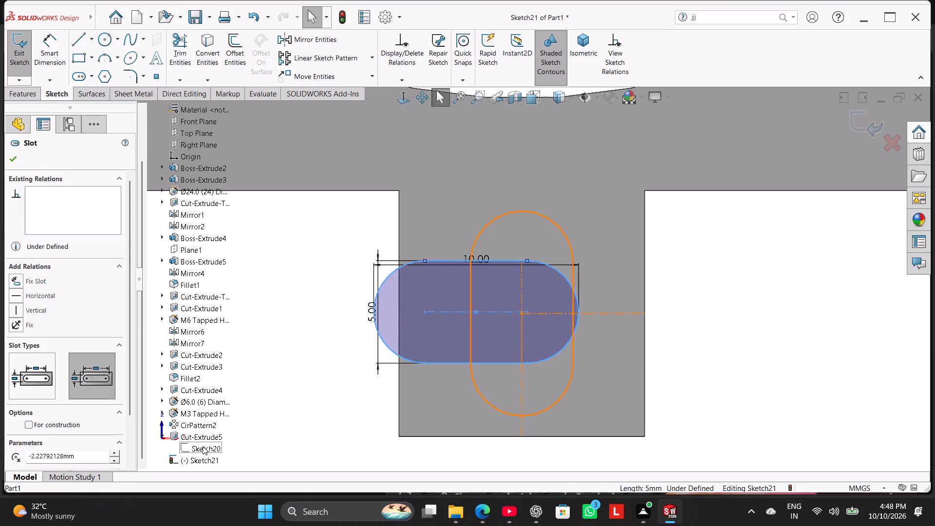
left_click(351, 326)
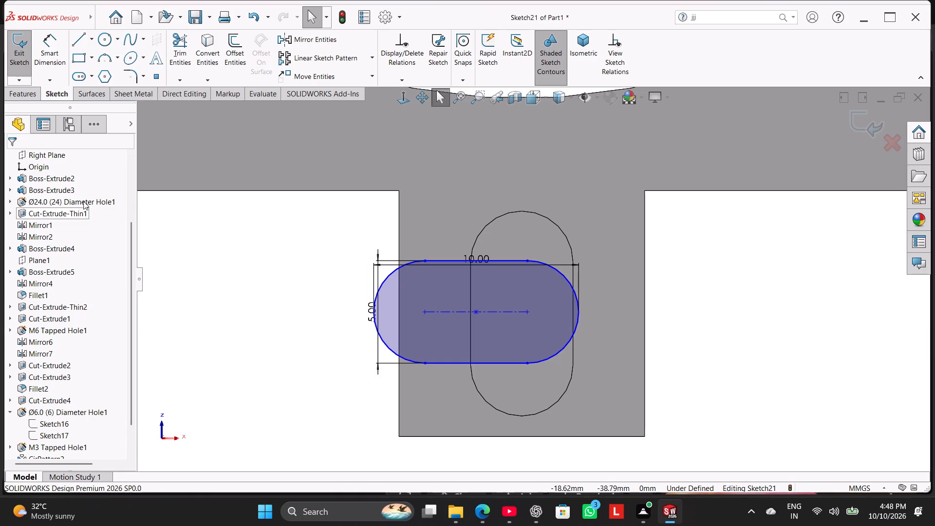
left_click(433, 263)
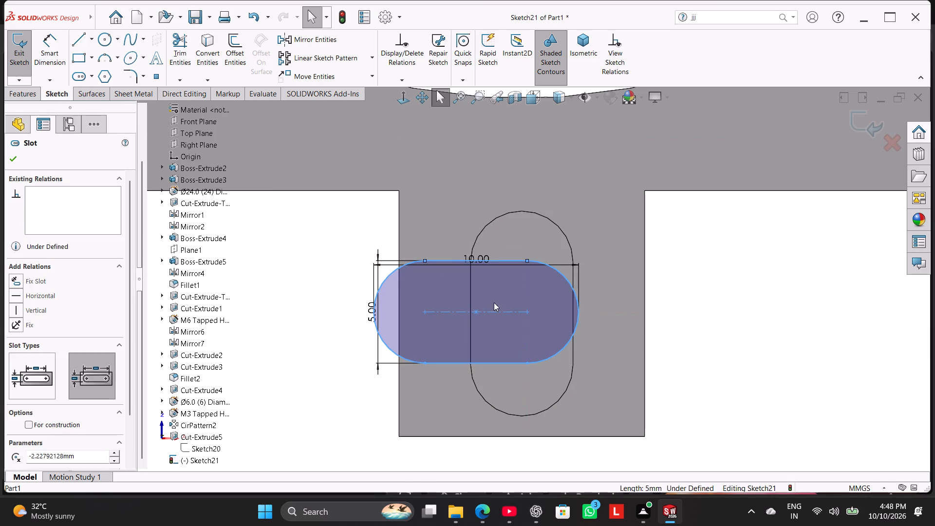
left_click(199, 450)
left_click(214, 435)
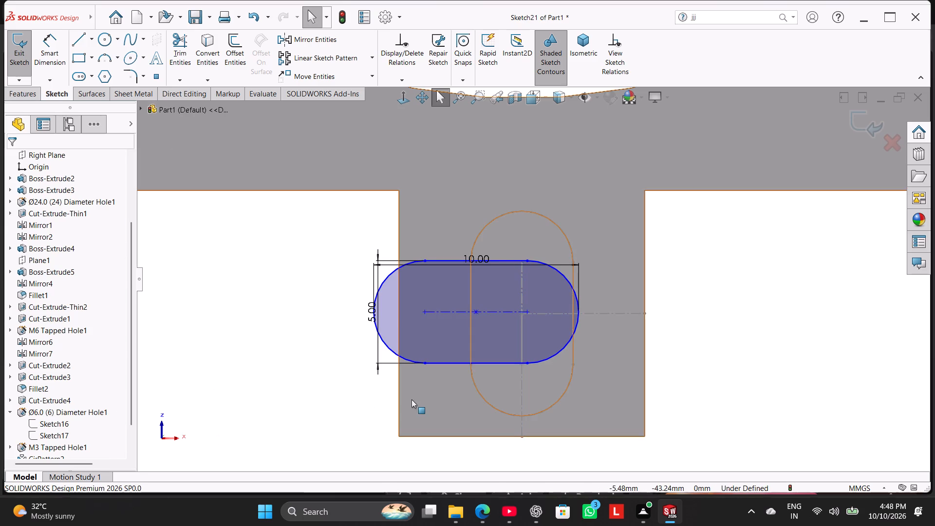
Make the horizontal slot's centre point coincident with the vertical slot's centre point in Sketch20.
left_click(369, 420)
left_click(477, 312, "ctrl")
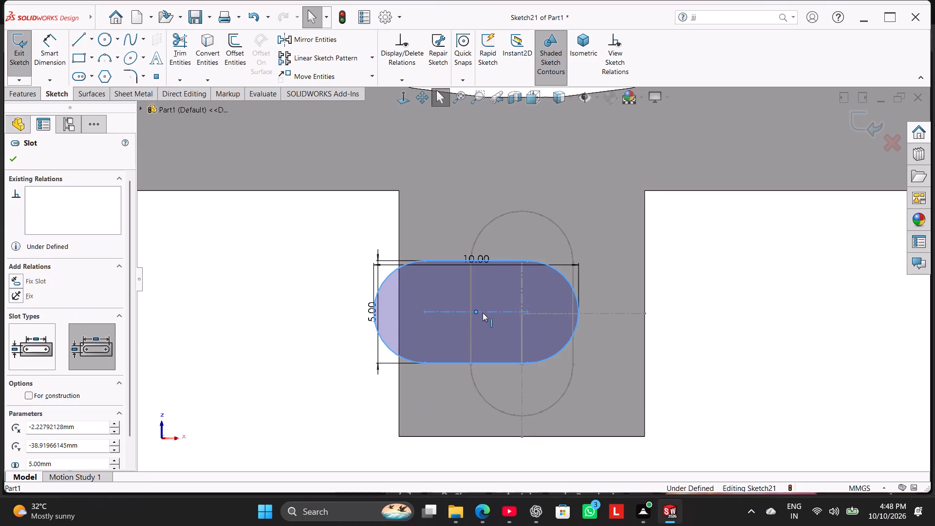
scroll(526, 320, "down", 10, "ctrl")
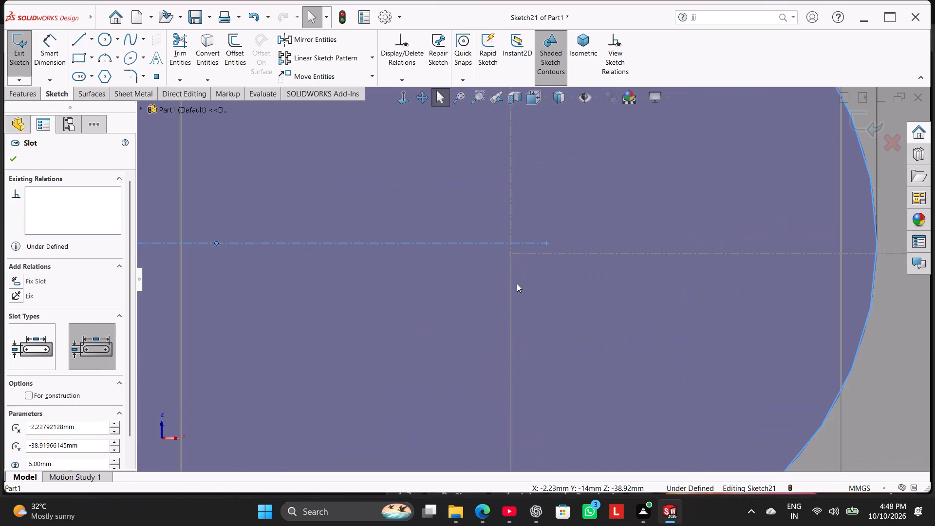
left_click(510, 255, "ctrl")
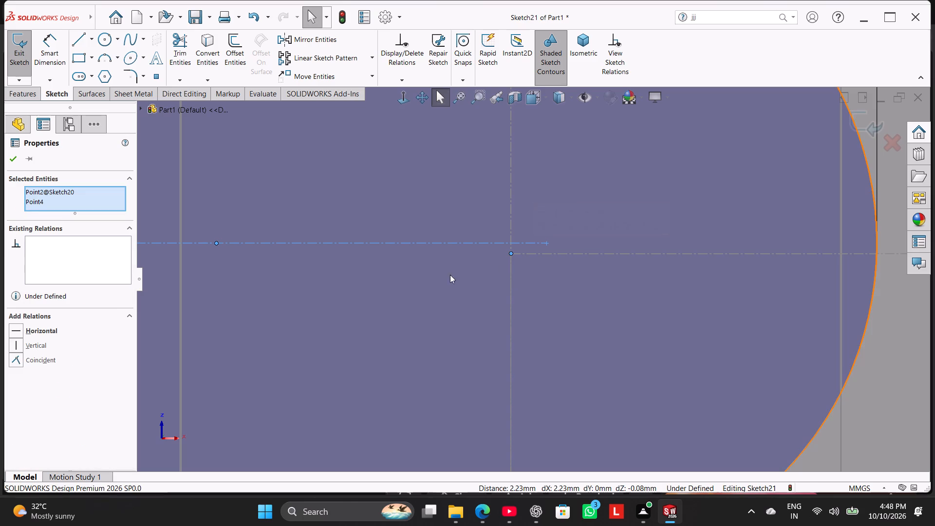
left_click(35, 364)
scroll(490, 342, "up", 8)
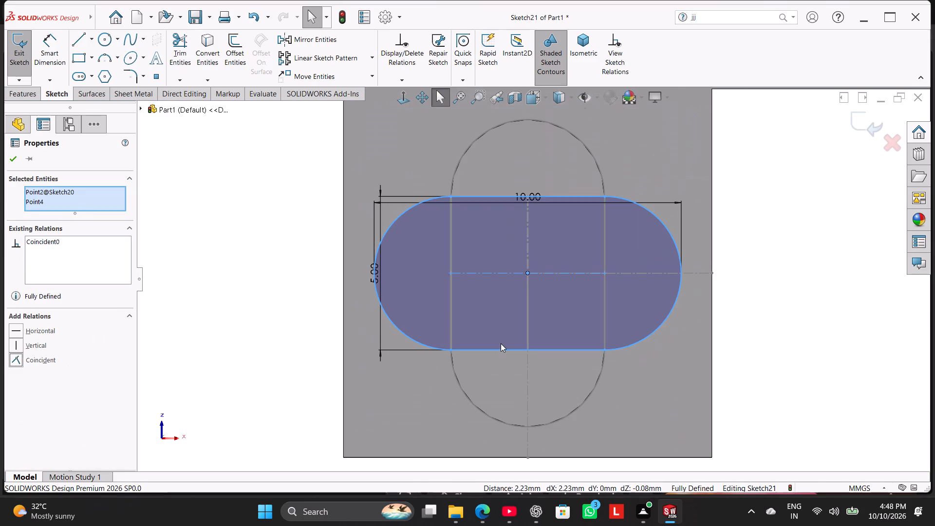
left_click(273, 401)
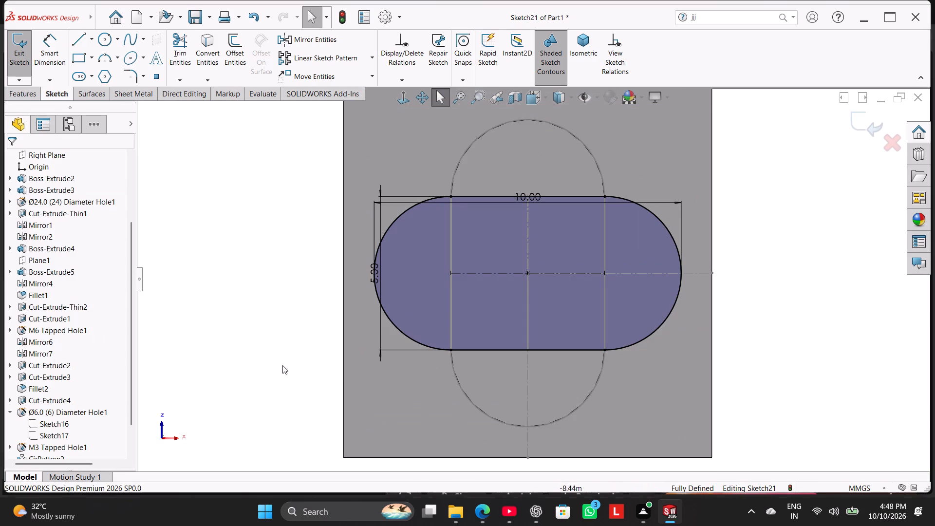
Hide the vertical slot's sketch, Sketch20, again.
right_click(463, 390)
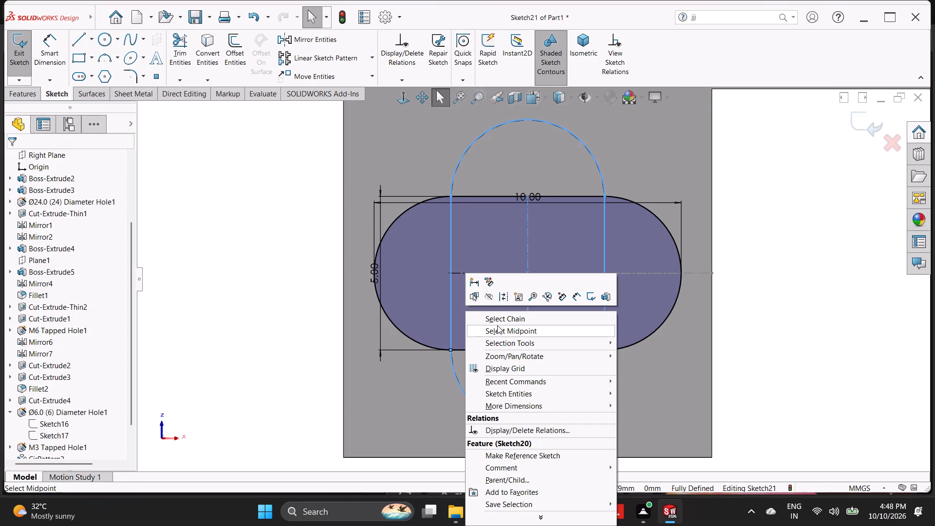
left_click(485, 301)
left_click(57, 385)
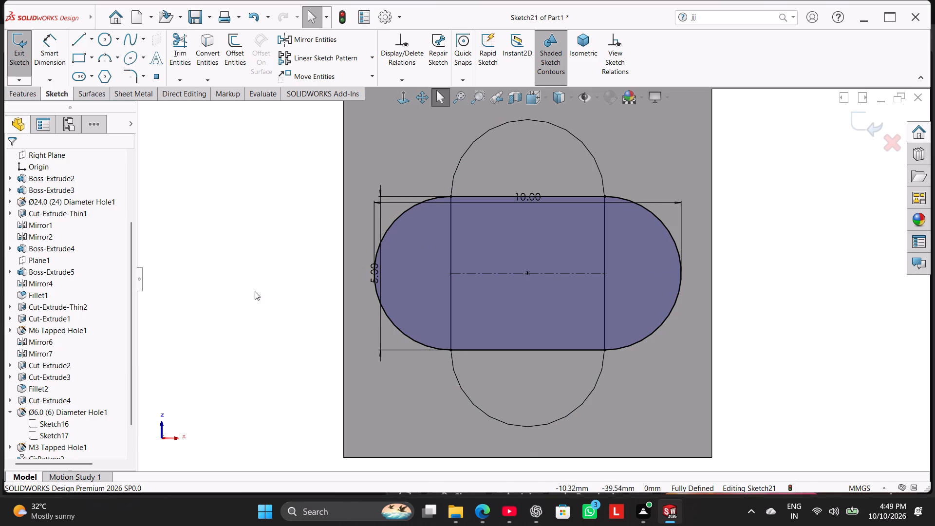
Move the horizontal slot's 5 mm width and 10 mm length dimensions clear of the slot outlines.
left_click_drag(369, 281, 309, 282)
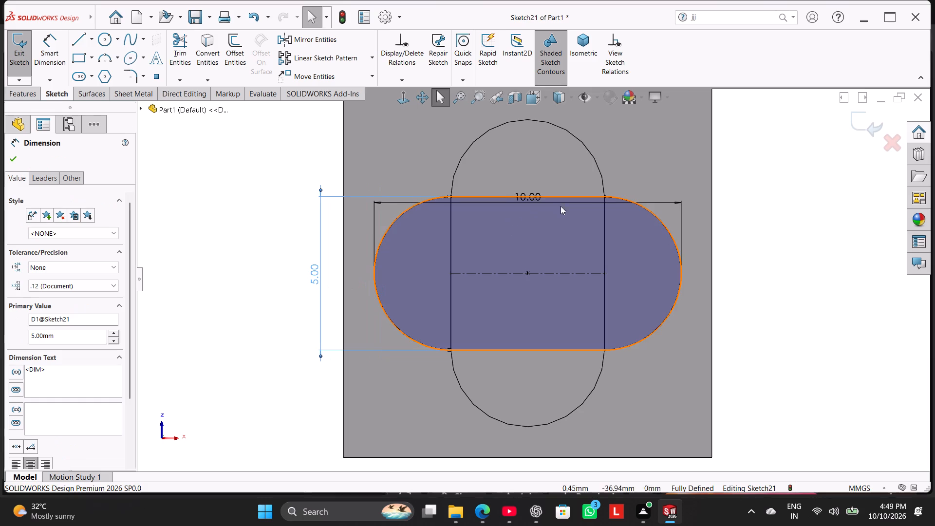
left_click_drag(532, 195, 525, 105)
left_click(206, 217)
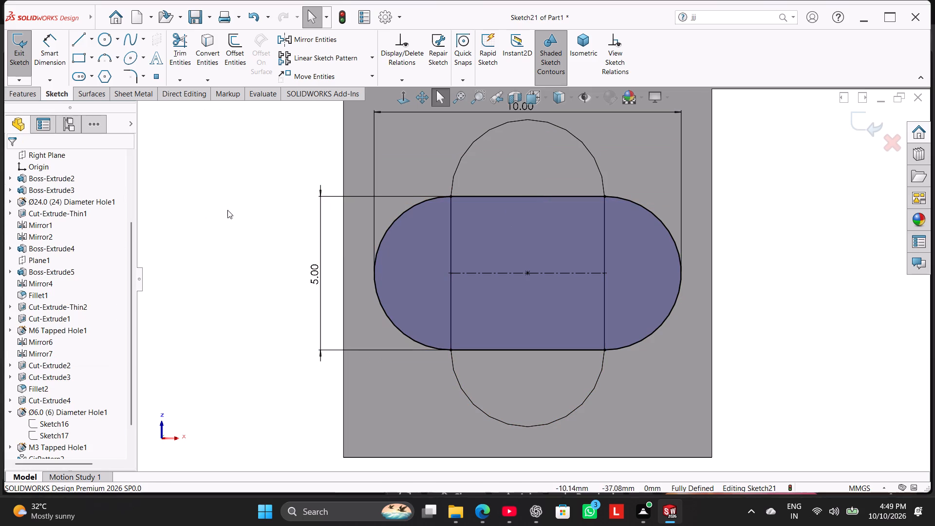
scroll(372, 214, "up", 2)
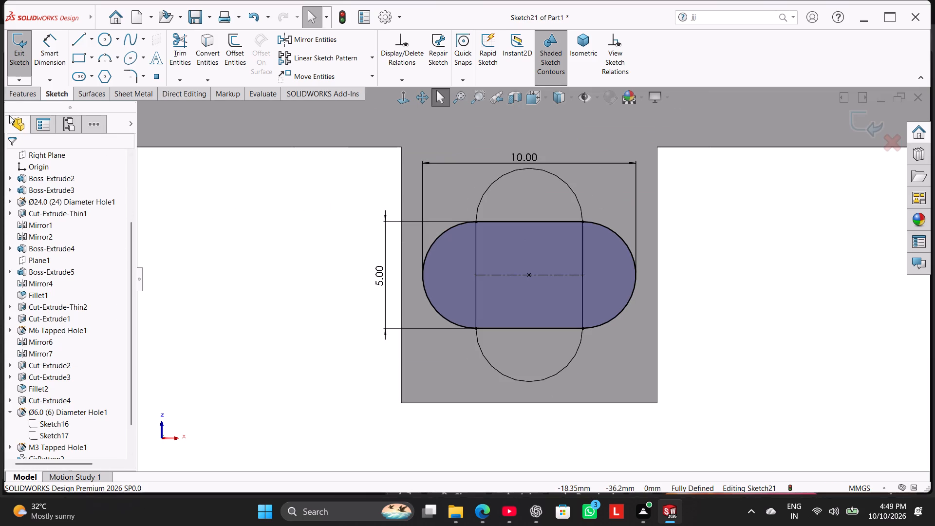
Cut-extrude the fully defined horizontal slot sketch into the tab to a blind depth of 1.5 mm.
left_click(18, 94)
left_click(187, 53)
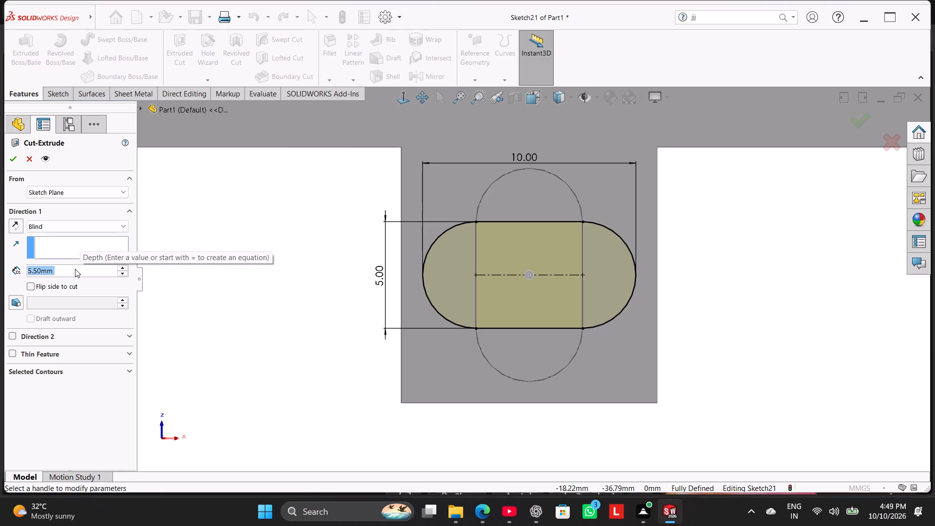
type("1.")
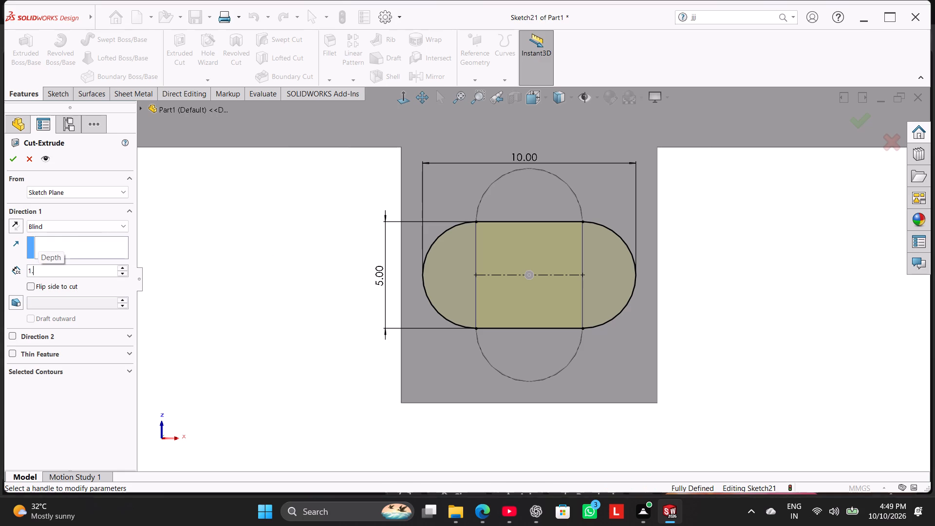
key("5")
key("Return")
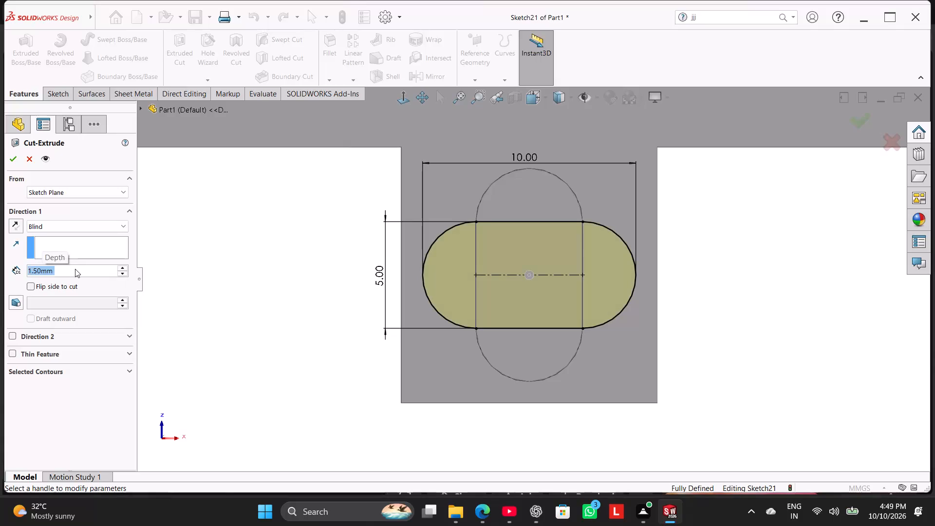
middle_click_drag(274, 291, 304, 319)
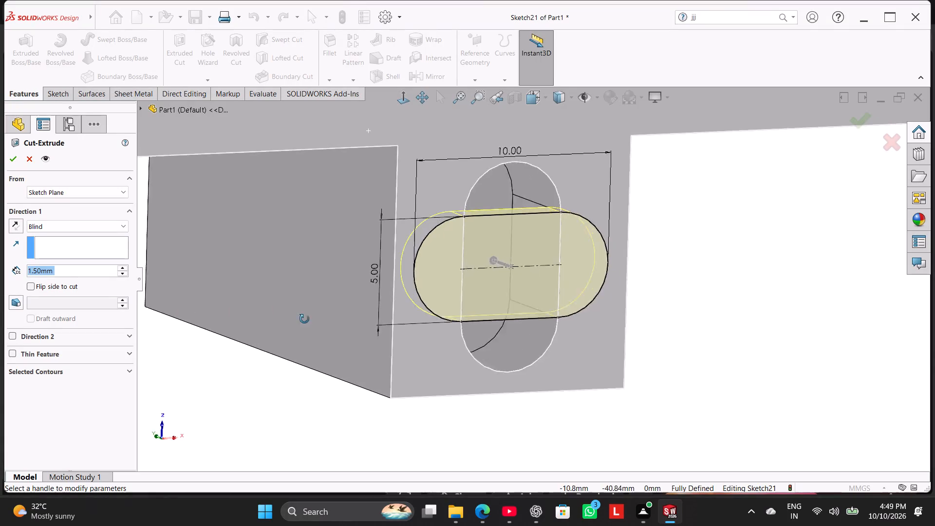
middle_click_drag(304, 319, 317, 333)
left_click(12, 155)
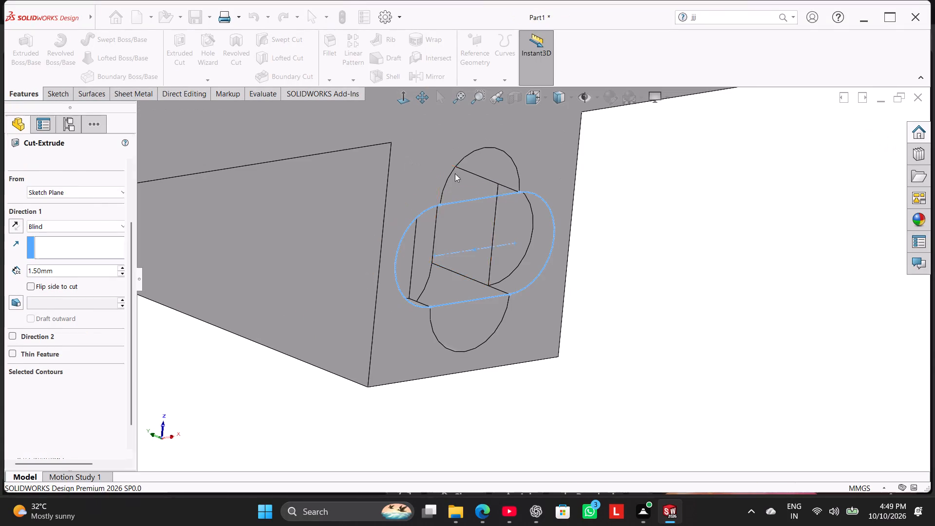
left_click(691, 200)
middle_click_drag(689, 197, 659, 187)
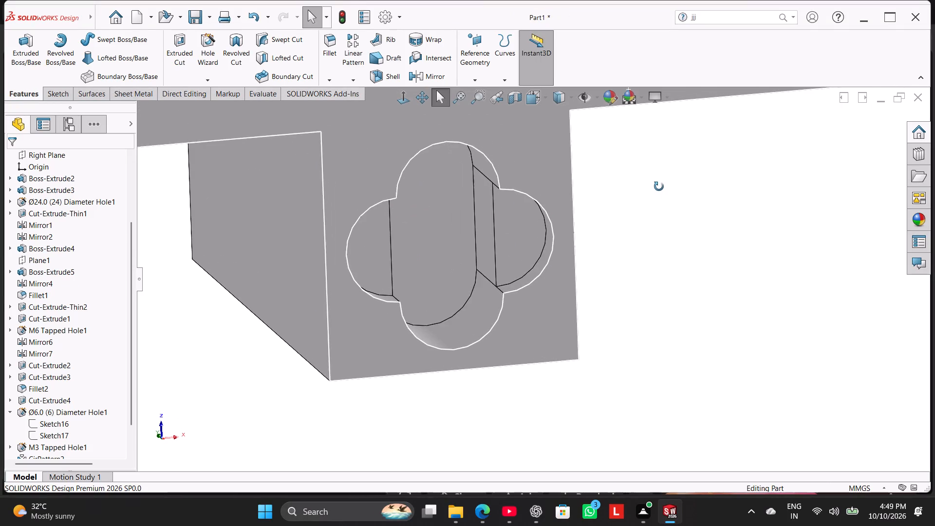
middle_click_drag(659, 187, 657, 179)
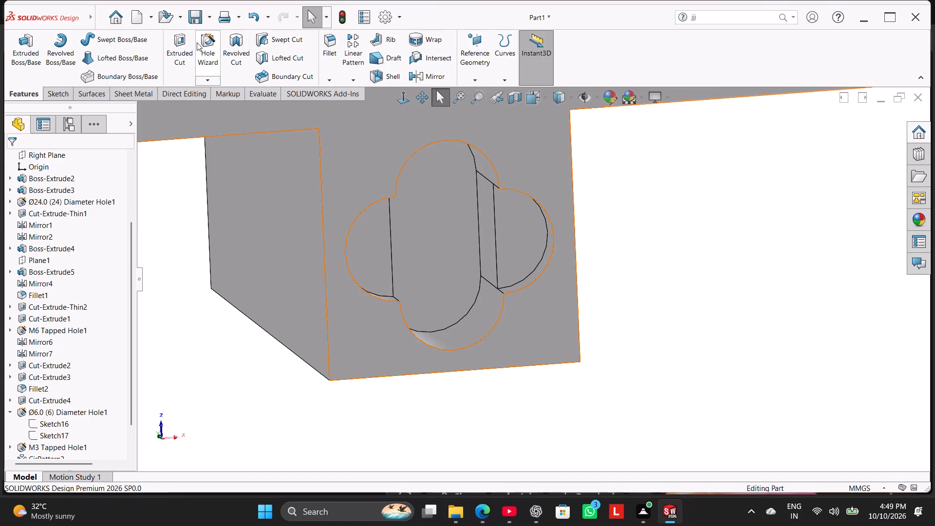
Specify a legacy Hole Wizard hole of type Counterbored with a 4.2 mm diameter and an 8 mm counterbore diameter.
left_click(212, 50)
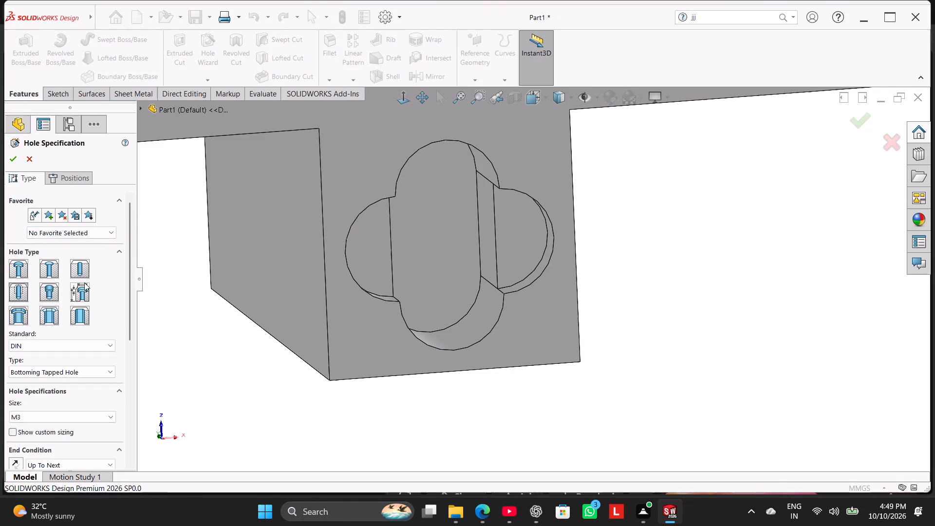
left_click(81, 268)
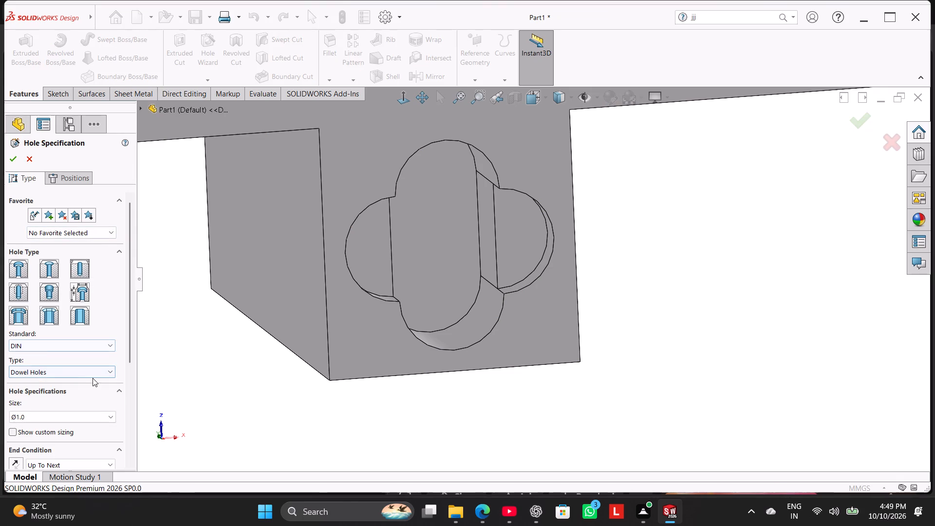
left_click(93, 373)
left_click(81, 289)
left_click(81, 289)
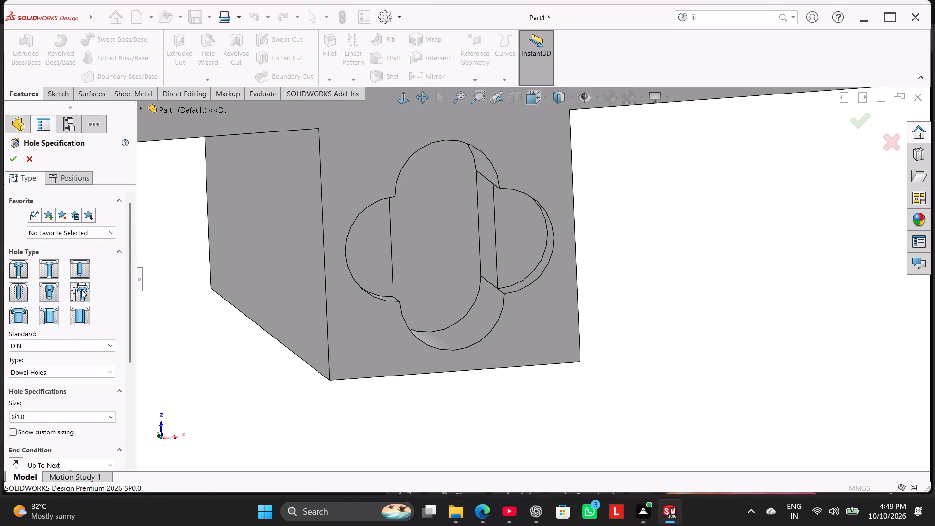
left_click(98, 298)
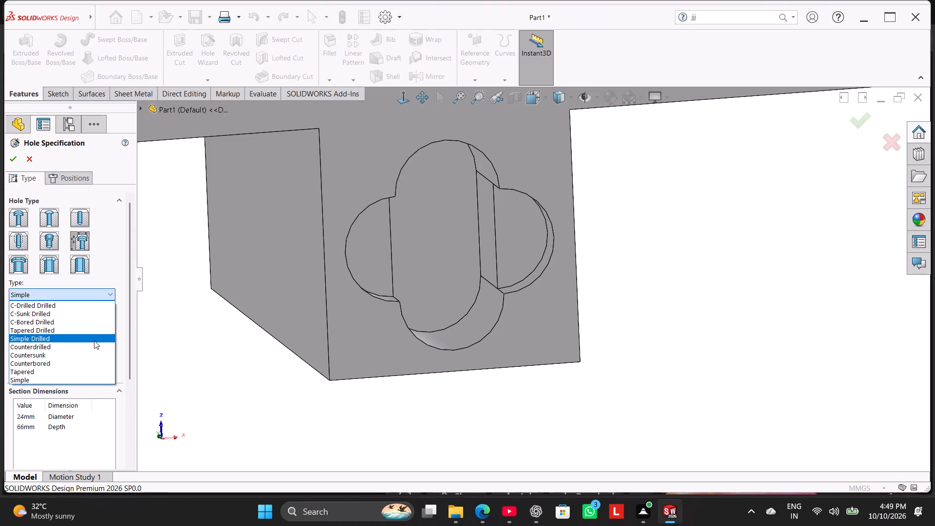
left_click(93, 362)
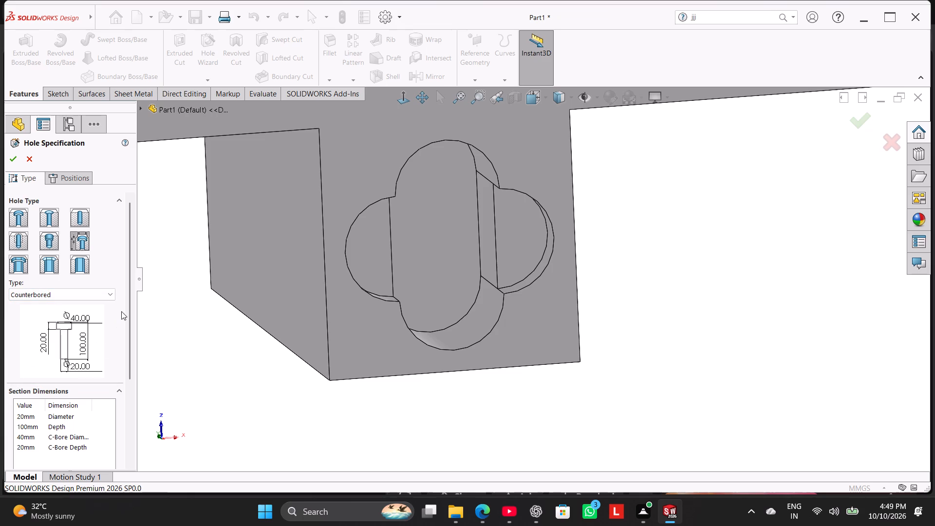
left_click_drag(128, 304, 128, 350)
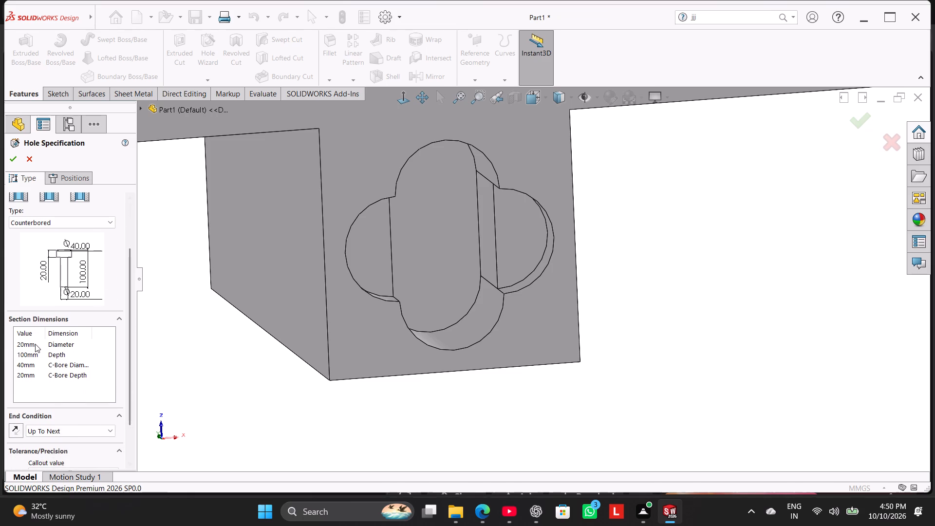
double_click(34, 344)
type("4.2")
key("Return")
double_click(27, 367)
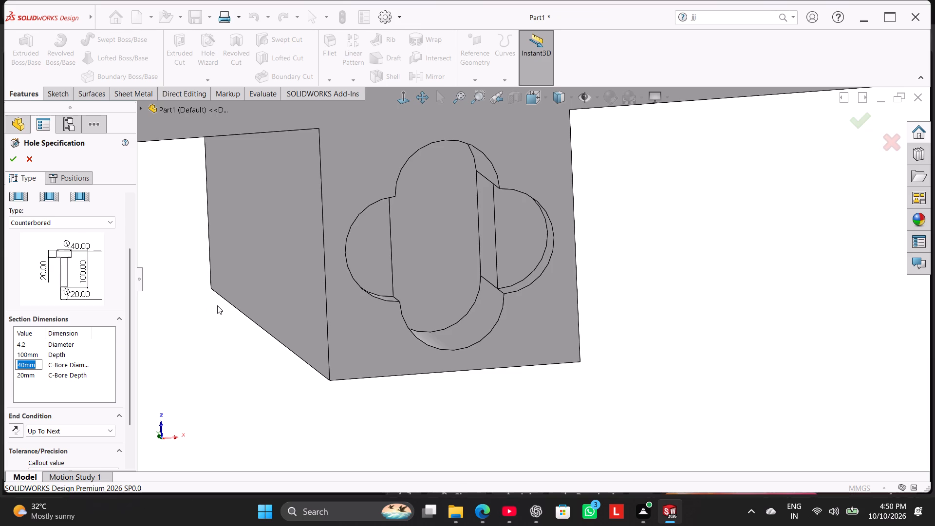
key("8")
key("Return")
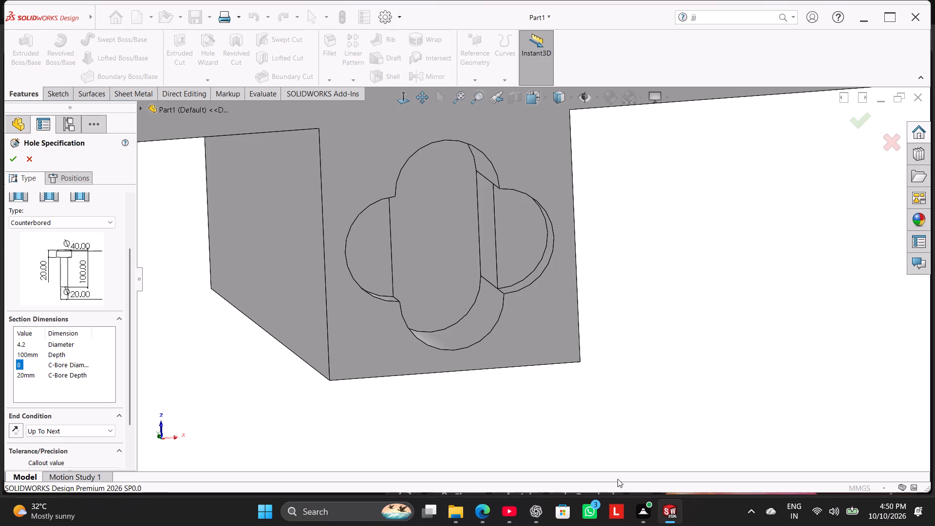
Select the clamp body's flat face on the side opposite the crossed slots as the face for positioning the counterbored hole.
left_click(80, 178)
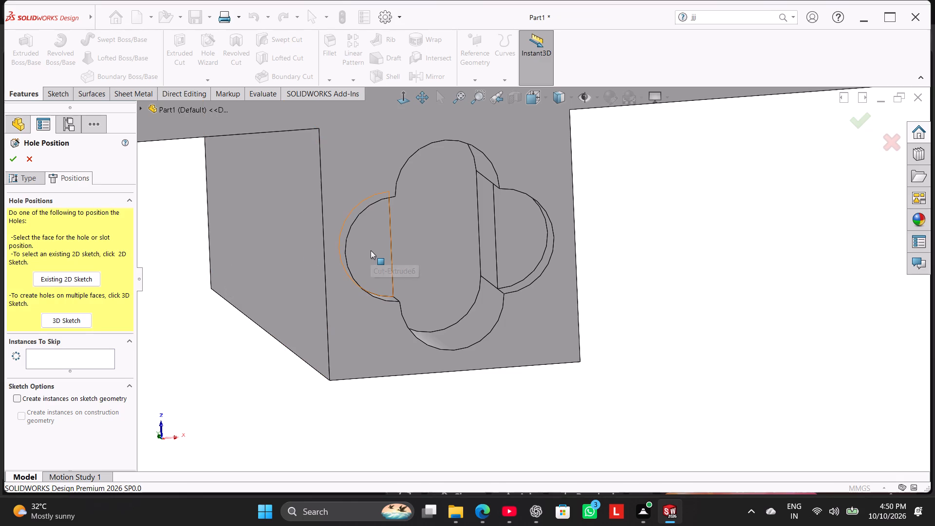
scroll(636, 225, "up", 1)
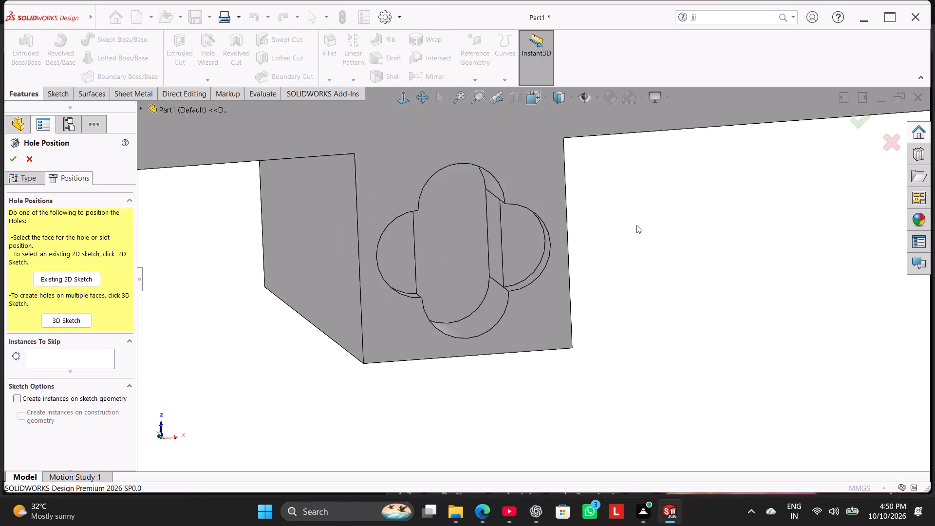
scroll(636, 225, "up", 2)
middle_click_drag(636, 225, 608, 207)
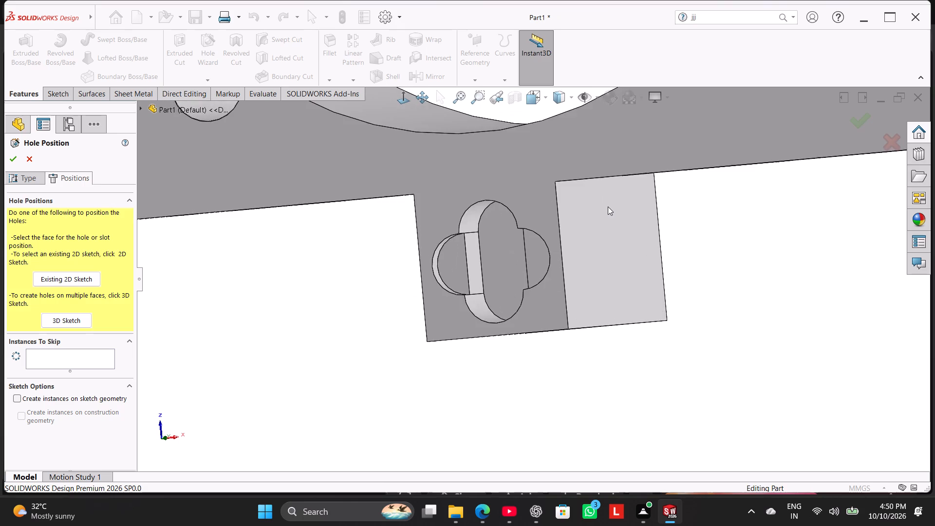
scroll(608, 207, "up", 2)
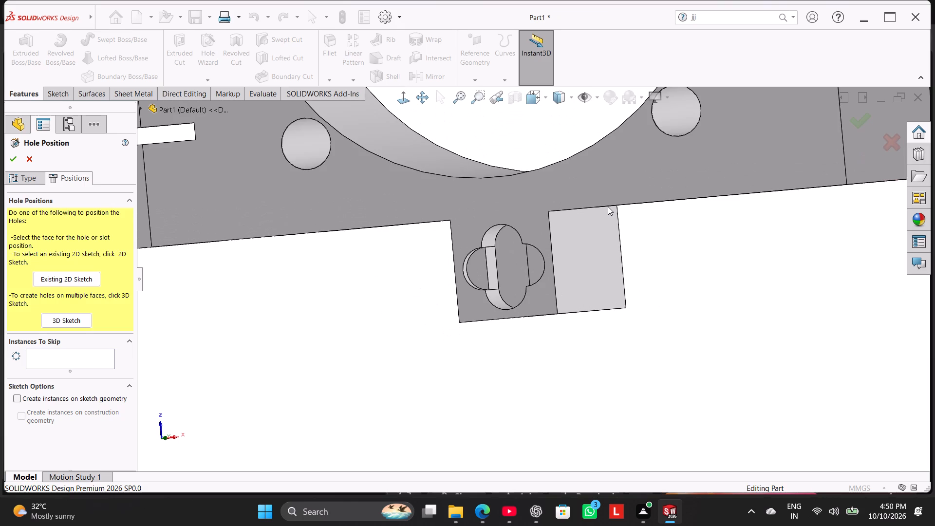
middle_click_drag(753, 226, 675, 218)
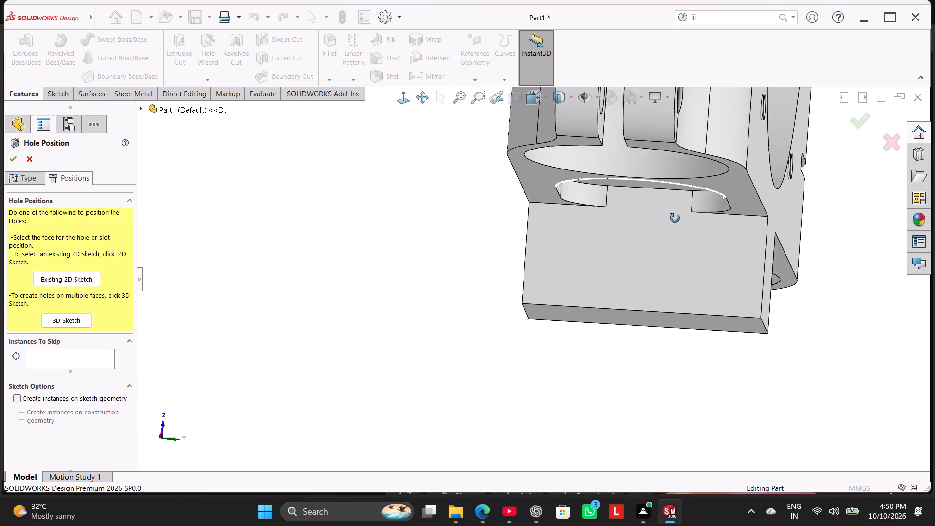
middle_click_drag(675, 218, 732, 176)
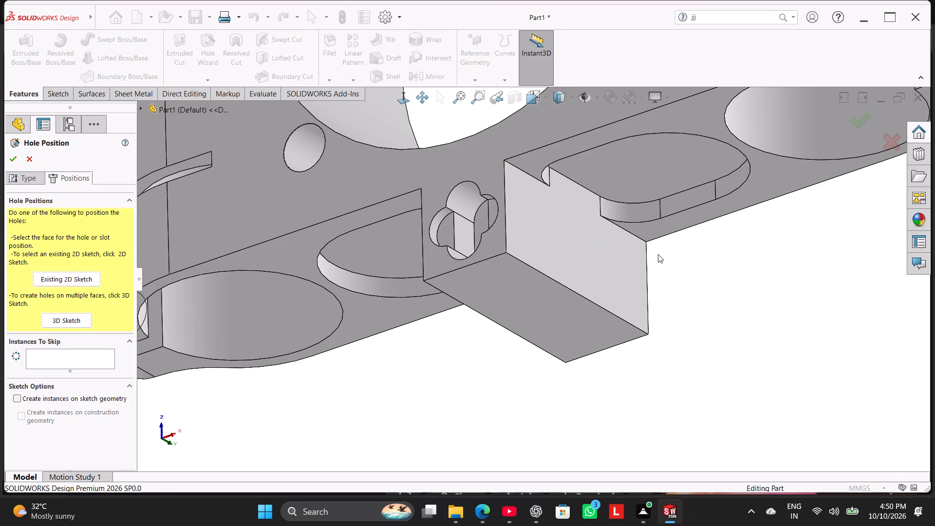
middle_click_drag(765, 340, 643, 267)
right_click(689, 301)
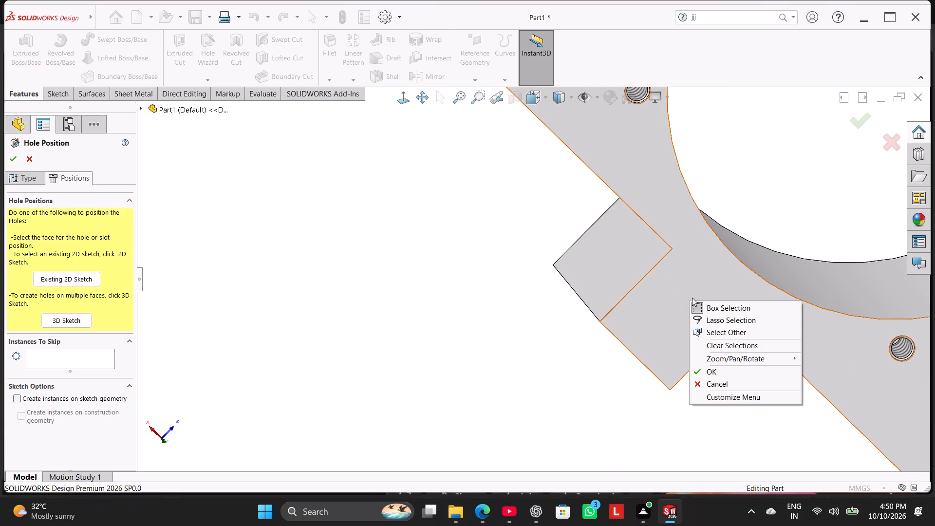
left_click(674, 291)
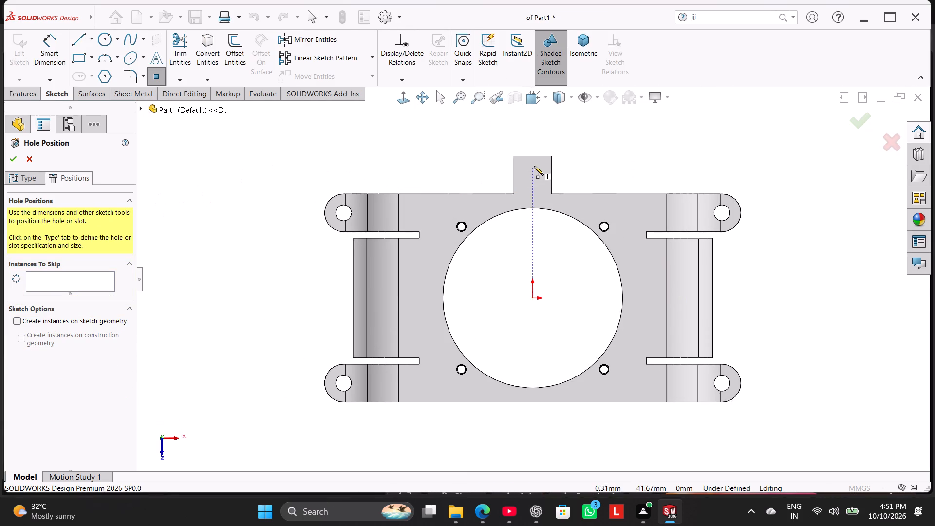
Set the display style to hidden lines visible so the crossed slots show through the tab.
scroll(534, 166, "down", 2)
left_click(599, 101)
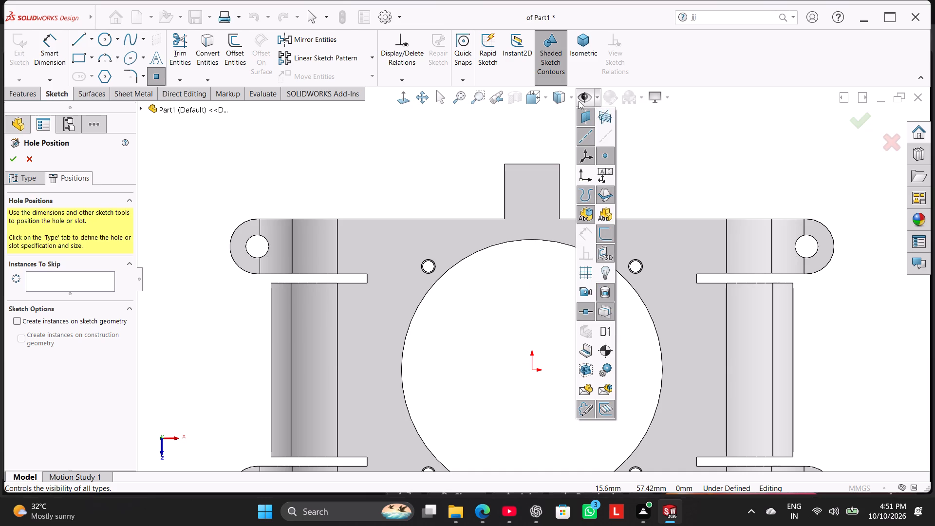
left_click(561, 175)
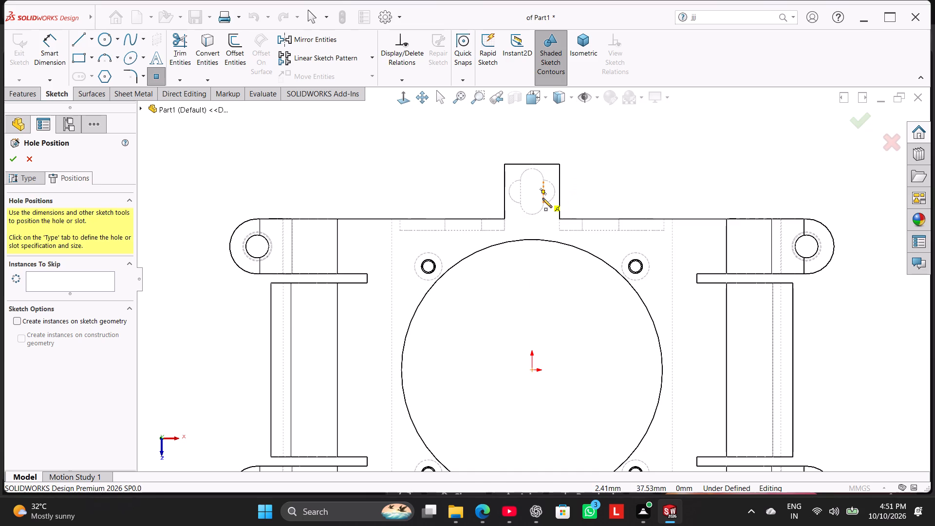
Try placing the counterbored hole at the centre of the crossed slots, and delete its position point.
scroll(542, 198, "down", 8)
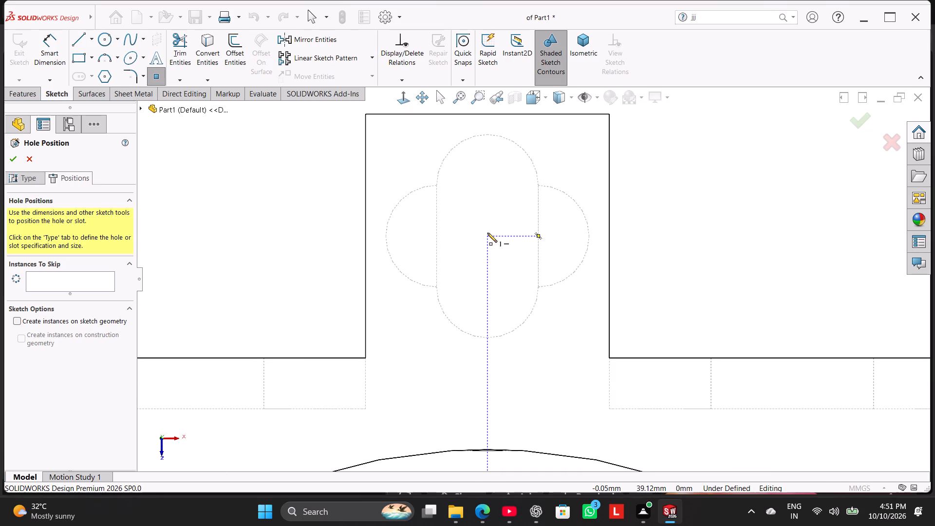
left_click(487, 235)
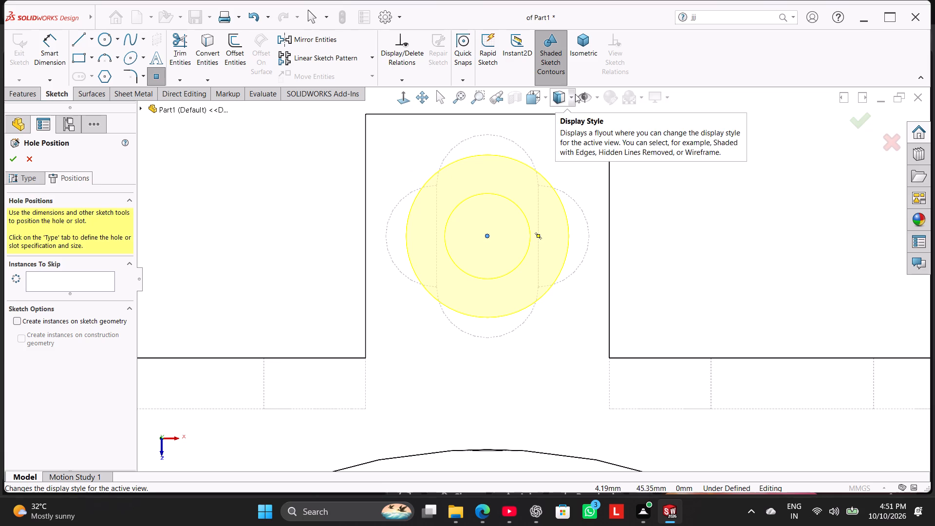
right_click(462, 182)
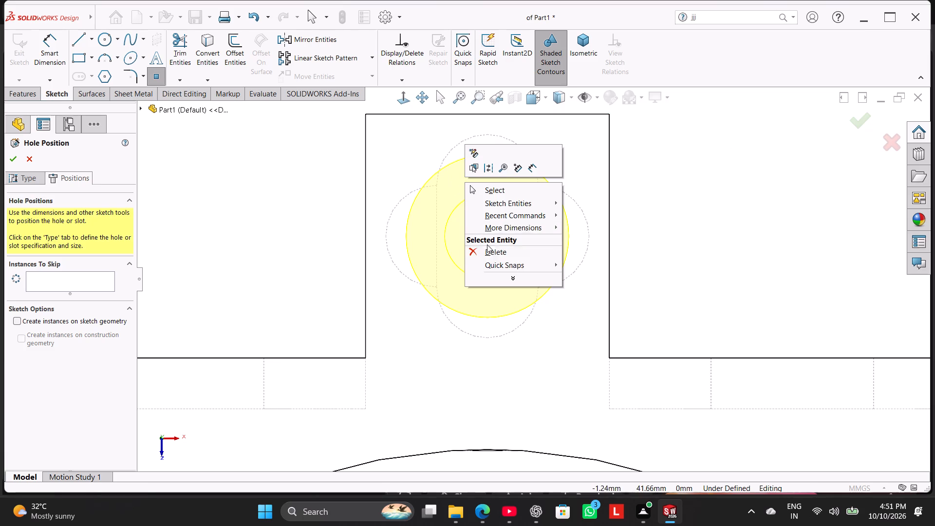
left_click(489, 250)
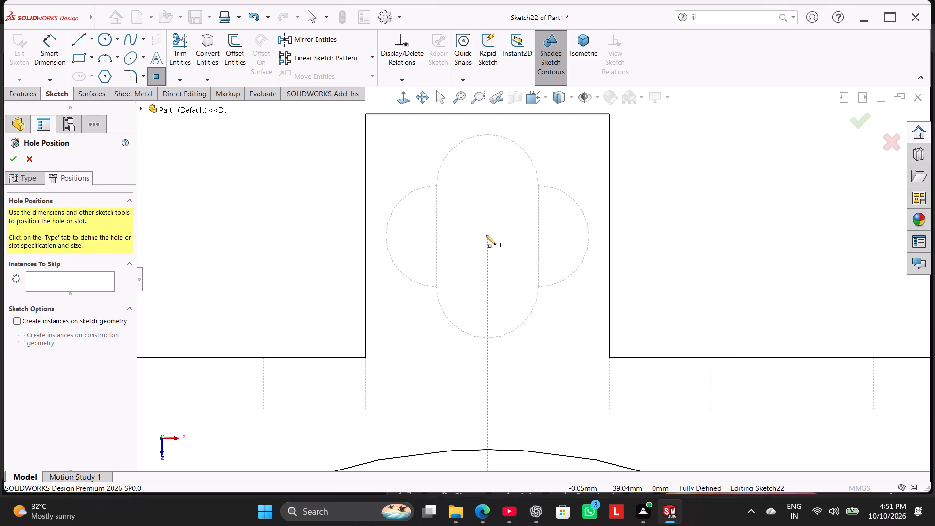
Set the display style to hidden lines removed.
left_click(569, 102)
left_click(567, 122)
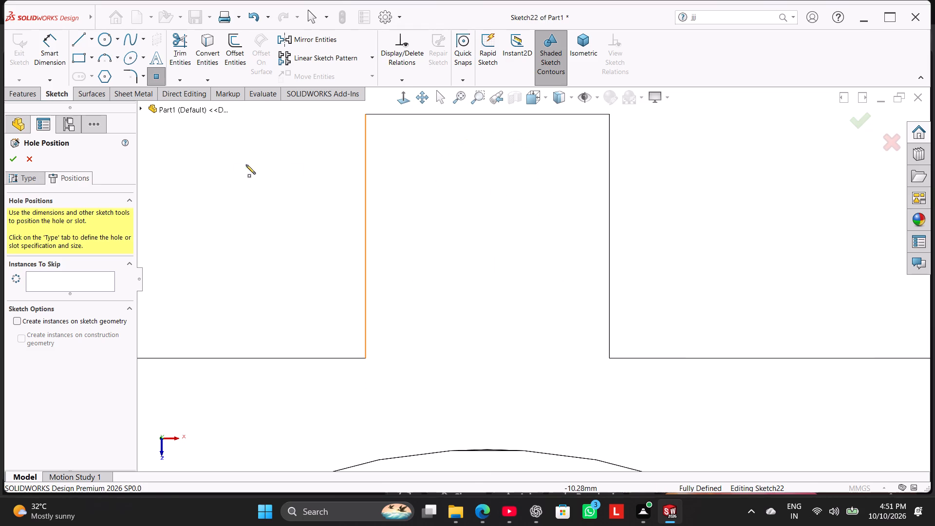
Show Sketch20, the vertical slot's sketch under Cut-Extrude5, while positioning the counterbored hole.
left_click(141, 106)
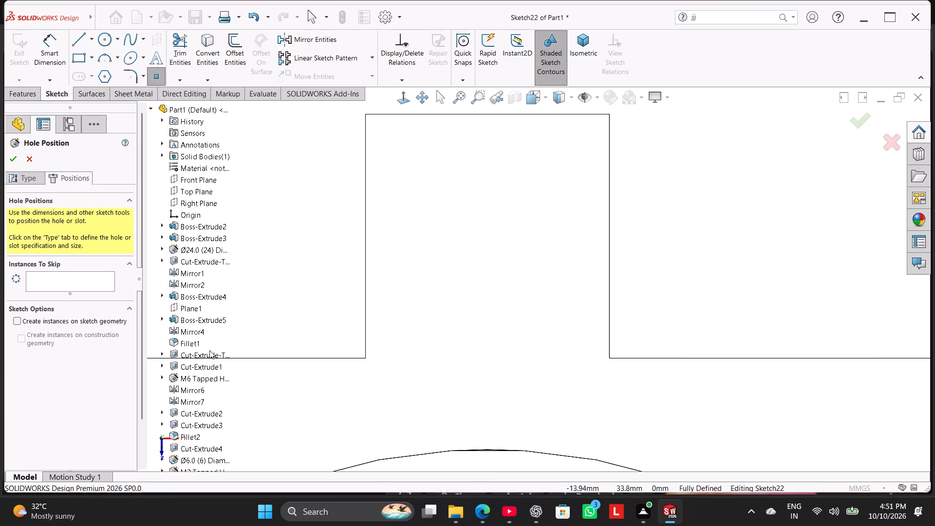
scroll(212, 352, "down", 9)
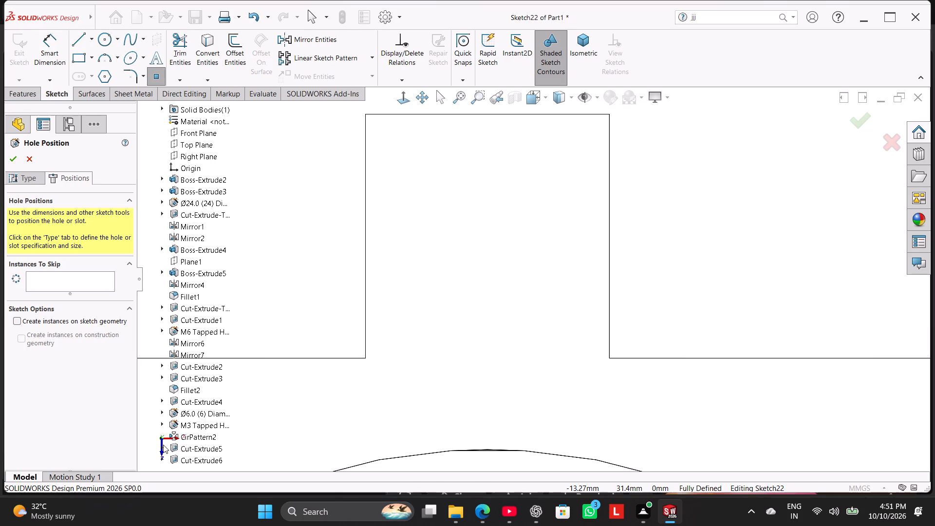
left_click(163, 445)
left_click(197, 458)
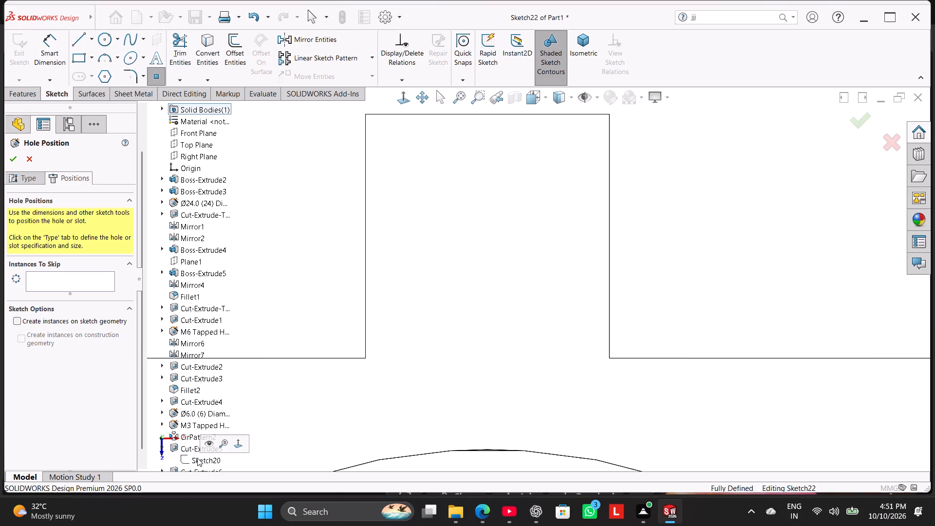
left_click(206, 441)
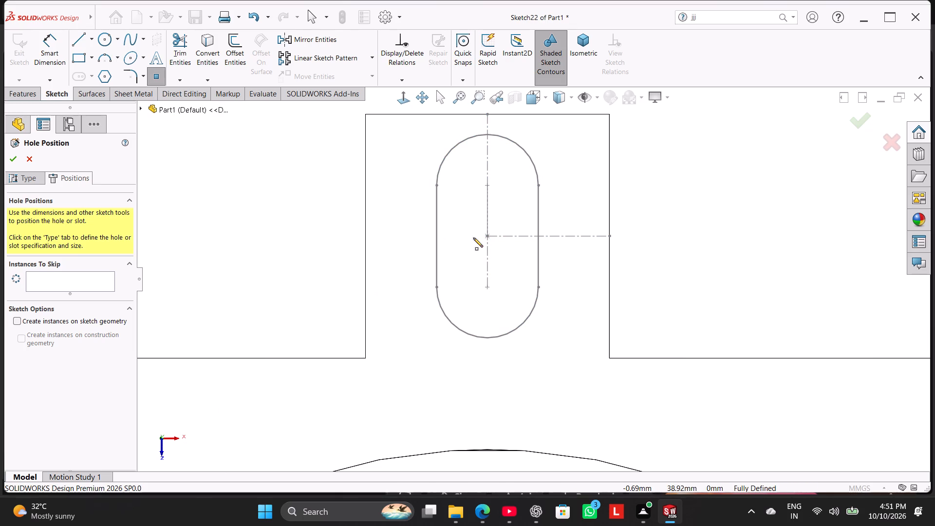
Position the counterbored hole at the centre of the vertical slot's sketch and finish the hole.
left_click(485, 238)
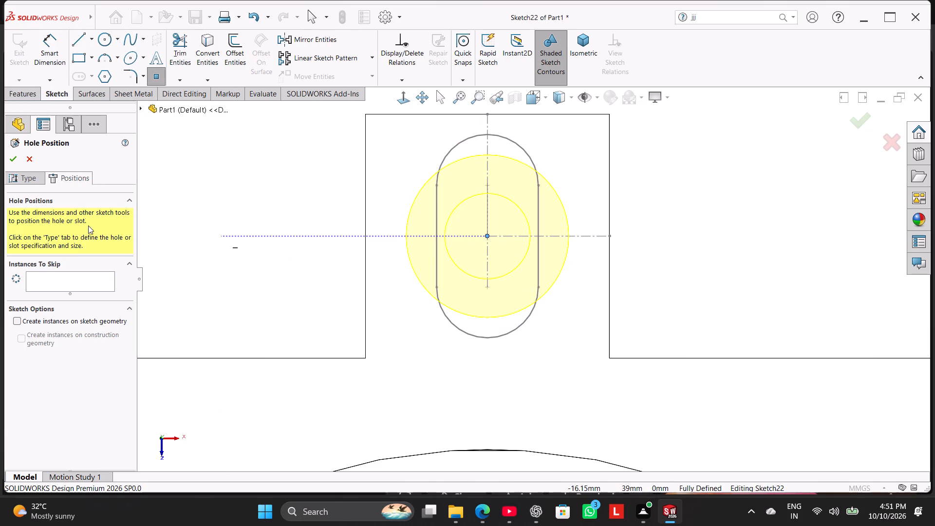
left_click(12, 162)
Hide the vertical slot's sketch on the tab.
scroll(393, 252, "up", 2)
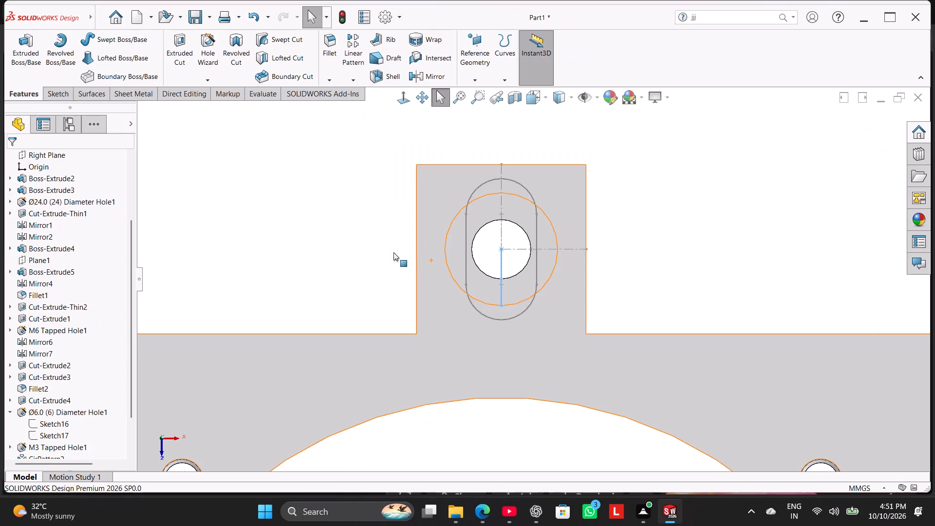
middle_click_drag(393, 252, 343, 266)
left_click(340, 215)
middle_click_drag(378, 212, 390, 213)
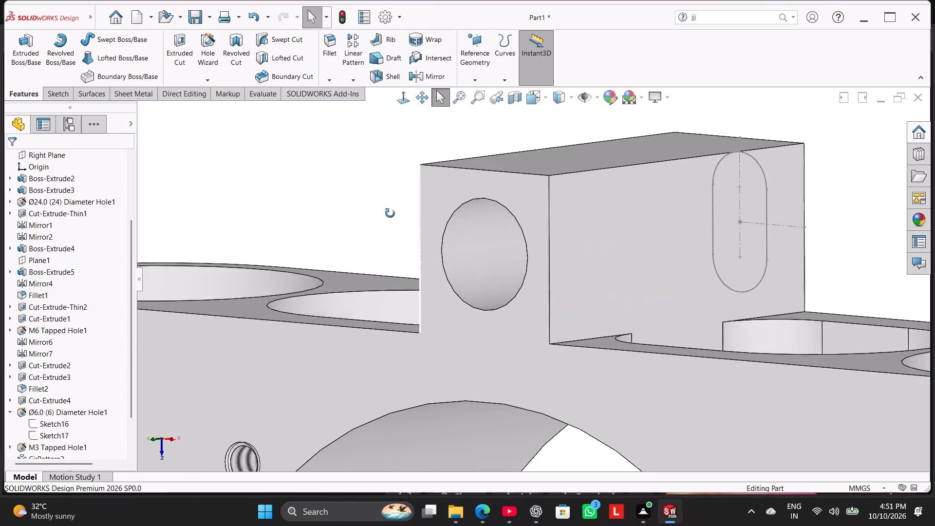
middle_click_drag(390, 213, 370, 242)
scroll(370, 242, "up", 2)
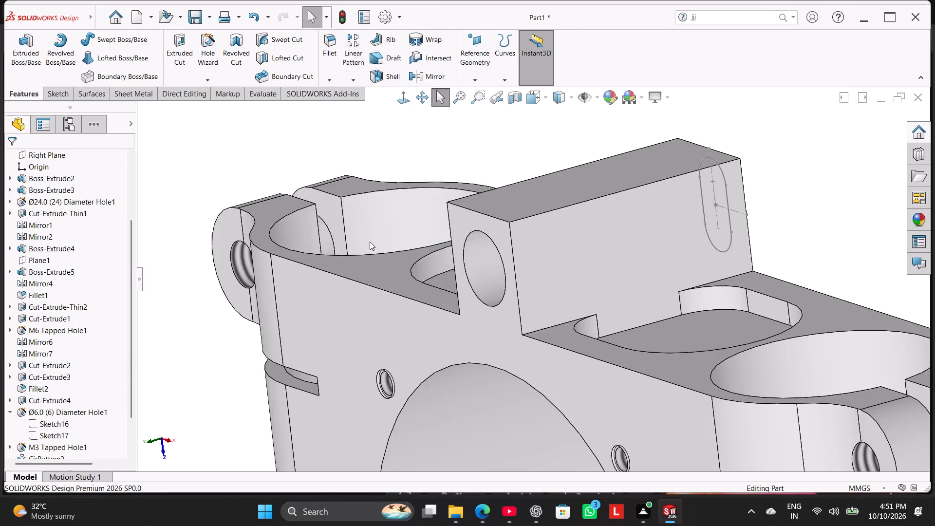
scroll(370, 242, "up", 2)
left_click(275, 280)
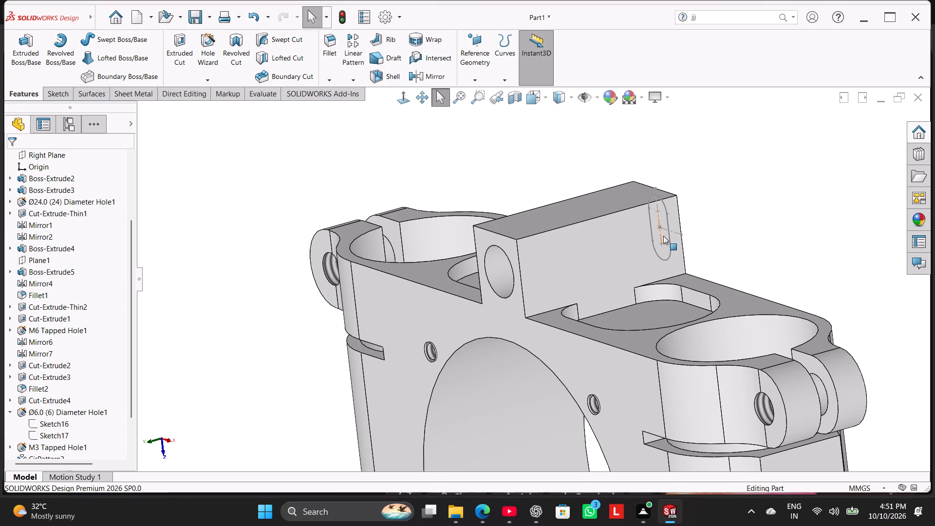
right_click(669, 241)
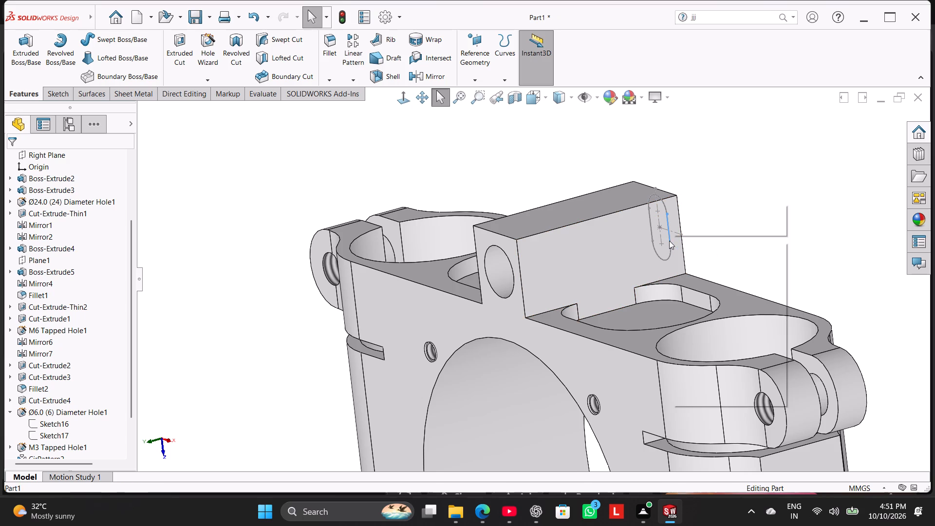
left_click(694, 229)
left_click(676, 168)
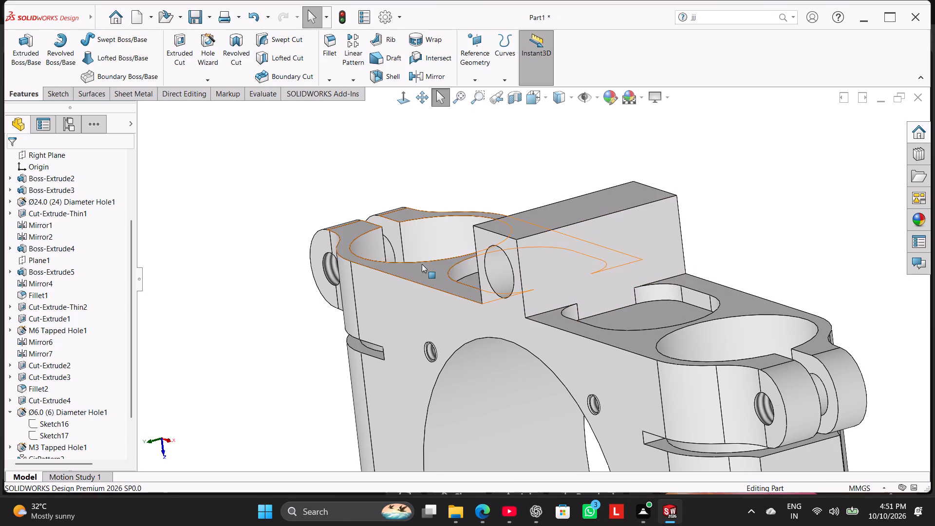
Section the body through the Right Plane with the zonal method to examine the tab's counterbored hole.
right_click_drag(421, 264, 596, 200)
left_click(336, 187)
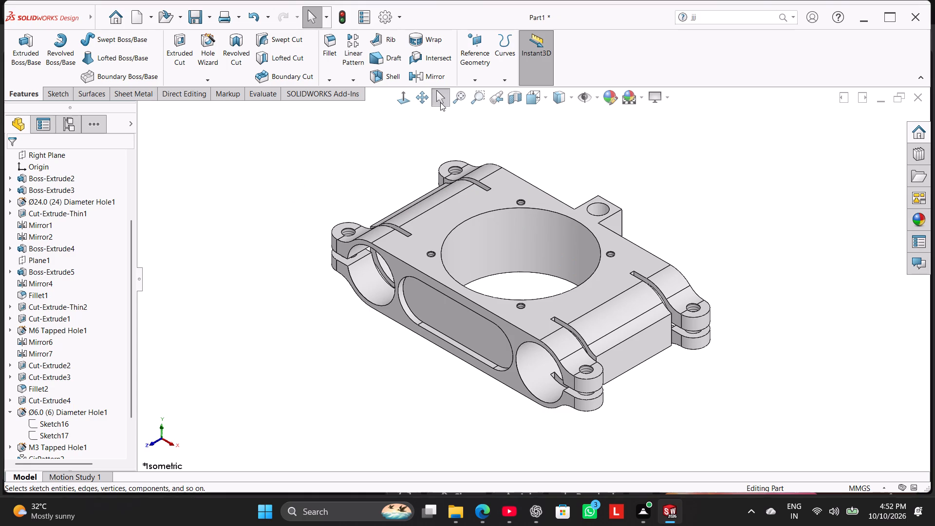
left_click(514, 99)
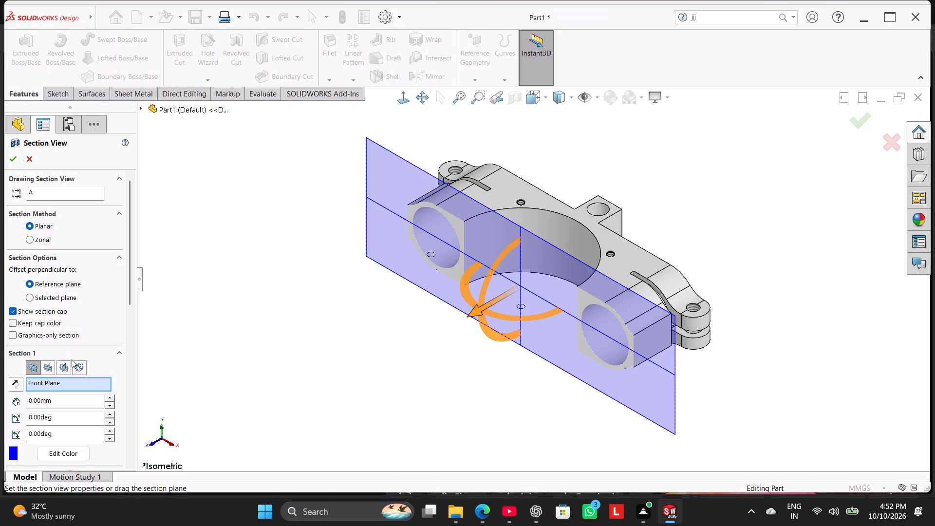
left_click(66, 363)
middle_click_drag(653, 325, 614, 283)
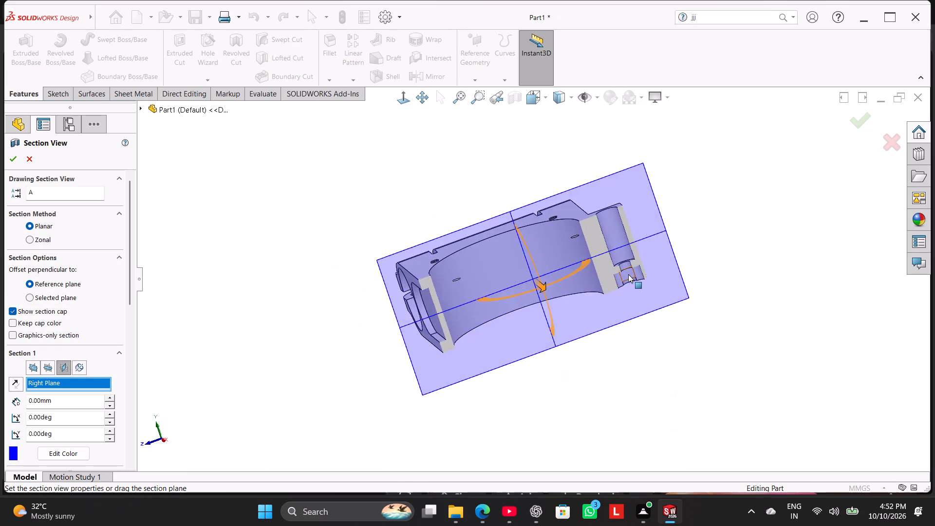
scroll(635, 272, "down", 7)
middle_click_drag(634, 268, 621, 252)
scroll(621, 252, "down", 2)
middle_click_drag(587, 258, 569, 256)
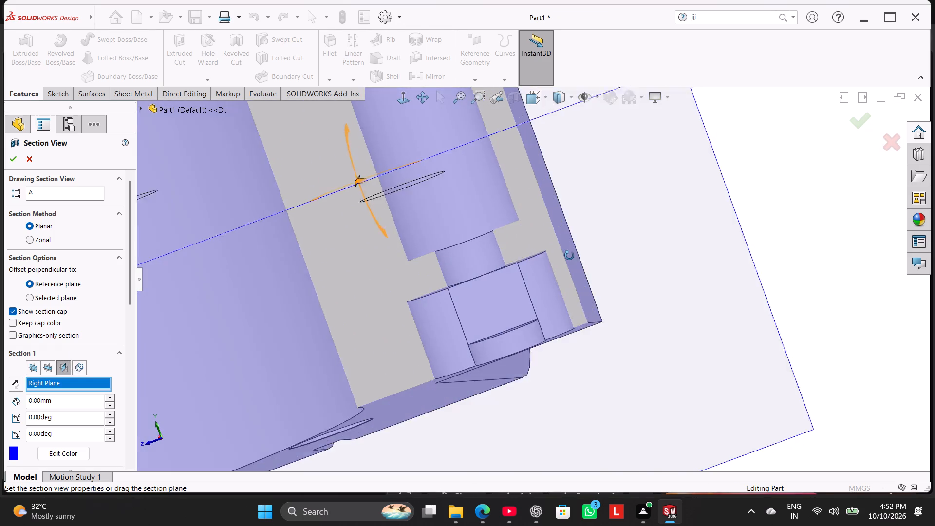
middle_click_drag(569, 256, 529, 258)
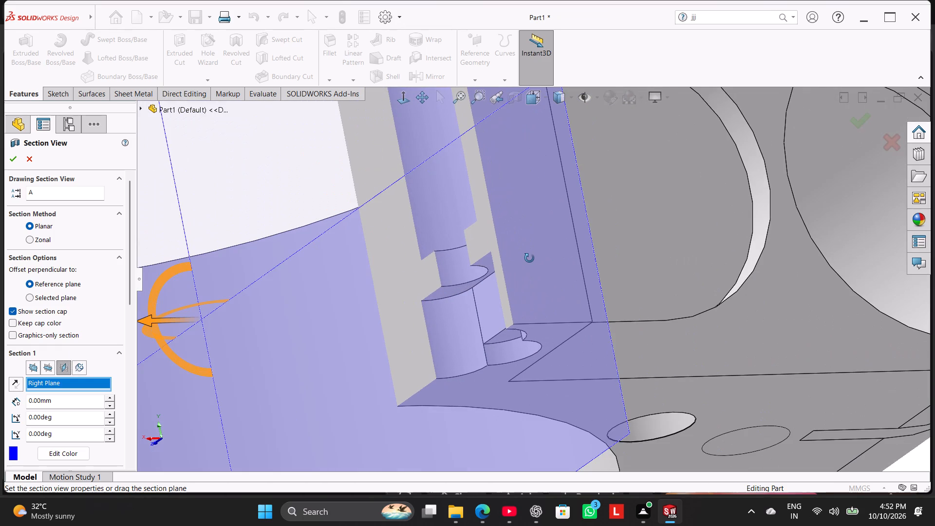
middle_click_drag(529, 258, 553, 265)
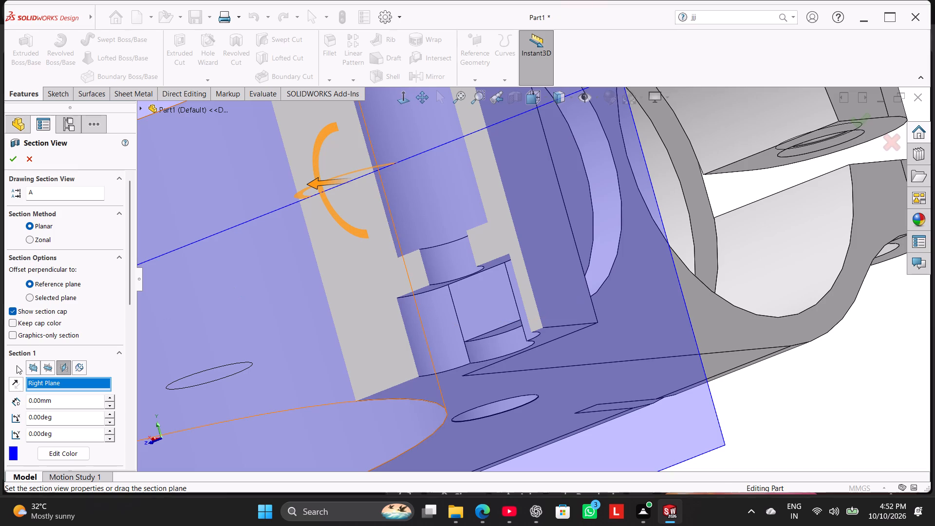
left_click(32, 237)
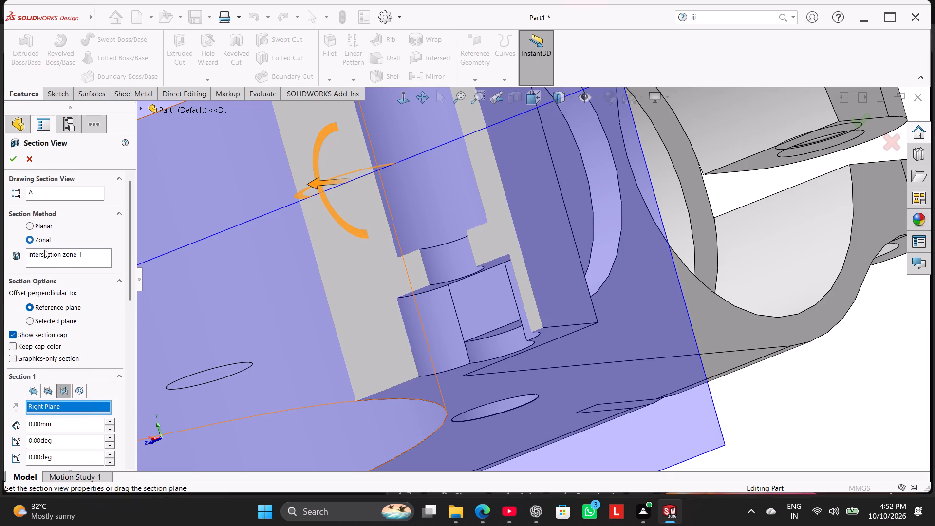
scroll(362, 395, "up", 3)
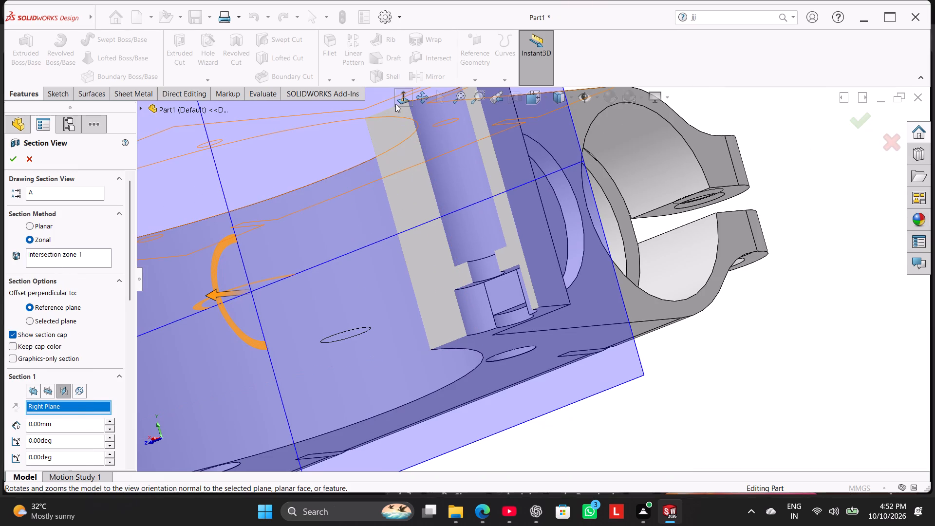
left_click(396, 100)
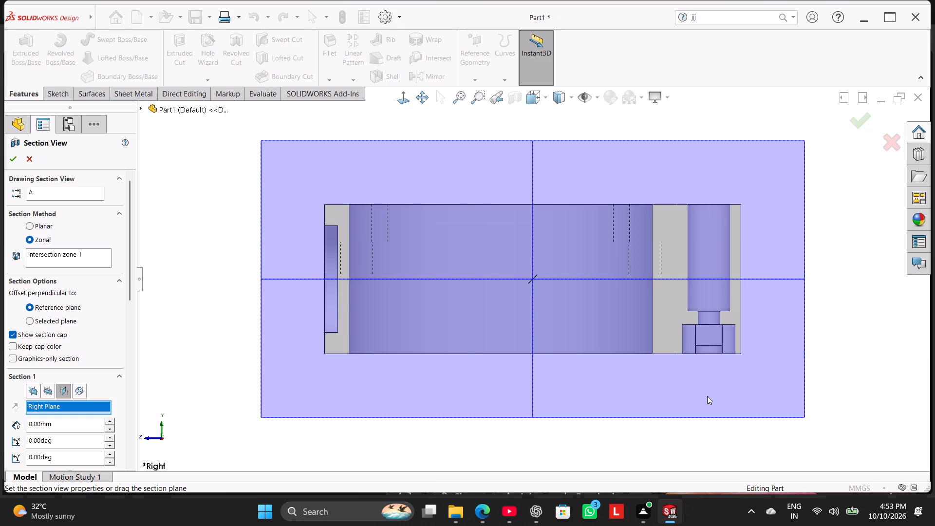
scroll(711, 386, "down", 7)
scroll(714, 375, "up", 5)
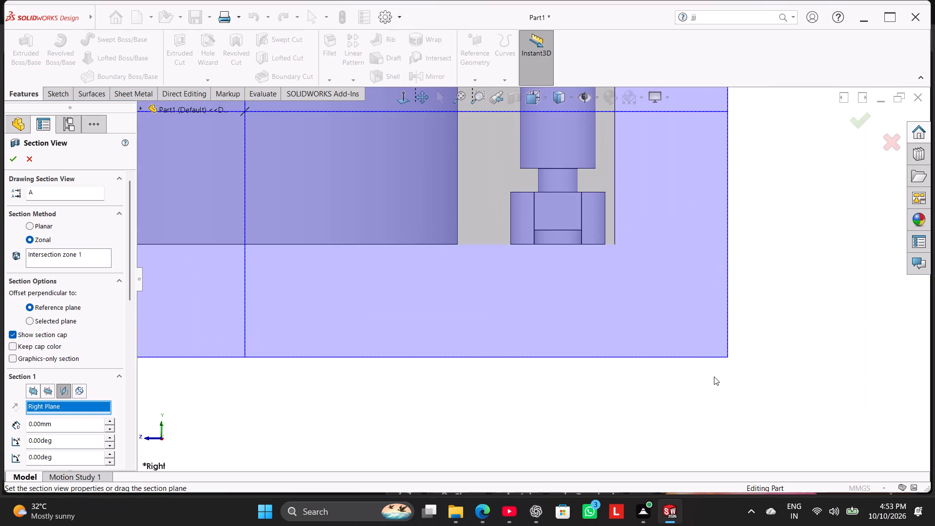
middle_click_drag(710, 400, 671, 367)
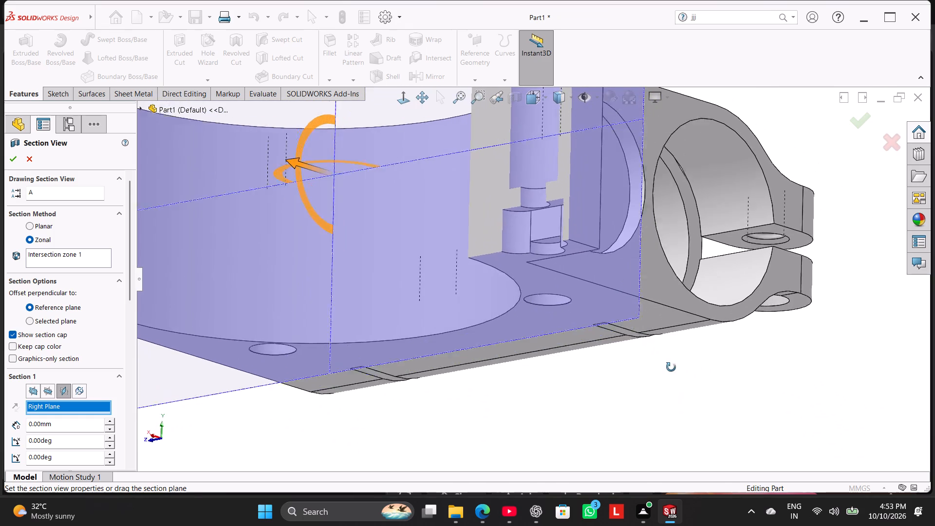
middle_click_drag(671, 367, 673, 369)
left_click(17, 156)
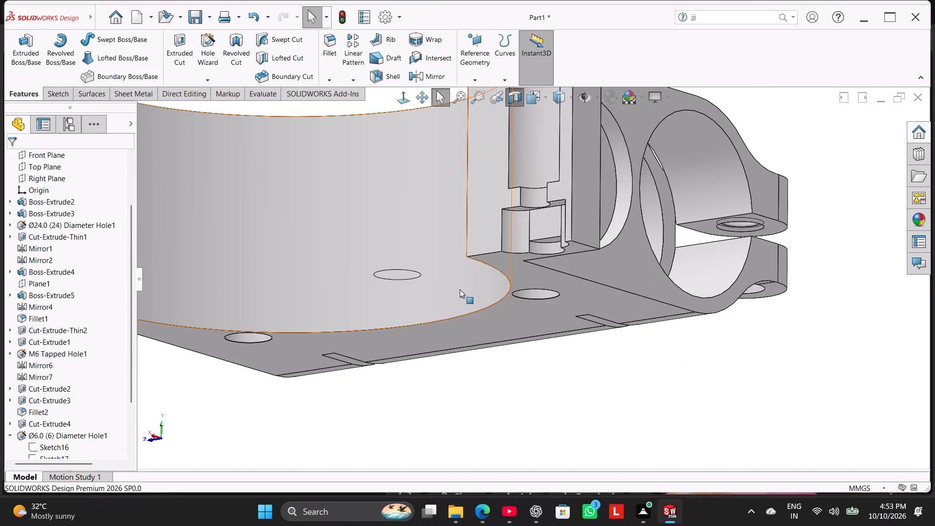
Inspect the hole and slot recesses in the sectioned tab, and turn off the section view with the body in isometric view.
scroll(512, 273, "down", 2)
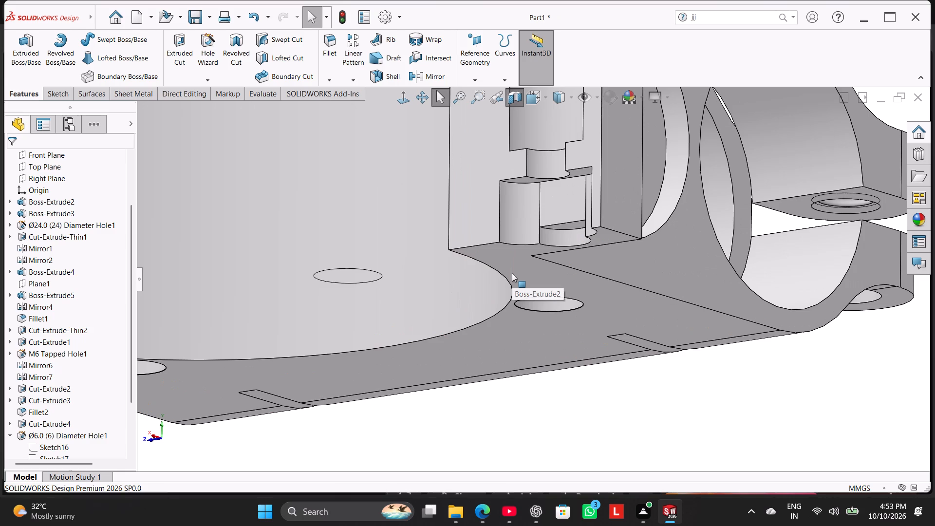
middle_click_drag(553, 221, 569, 255)
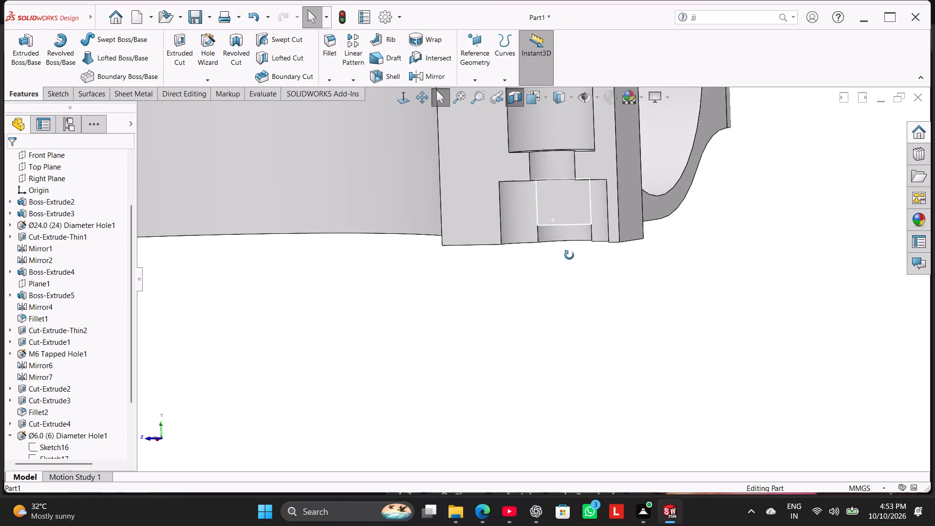
middle_click_drag(569, 255, 571, 242)
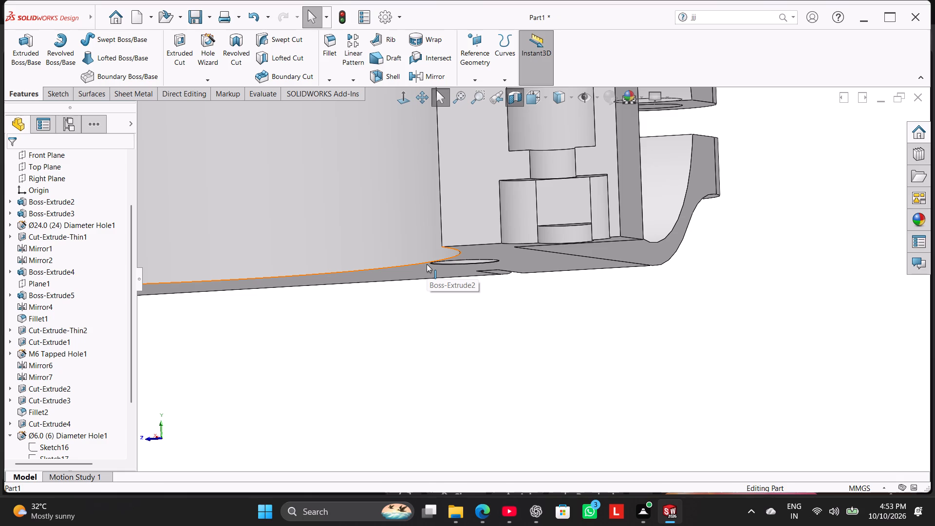
scroll(441, 264, "up", 2)
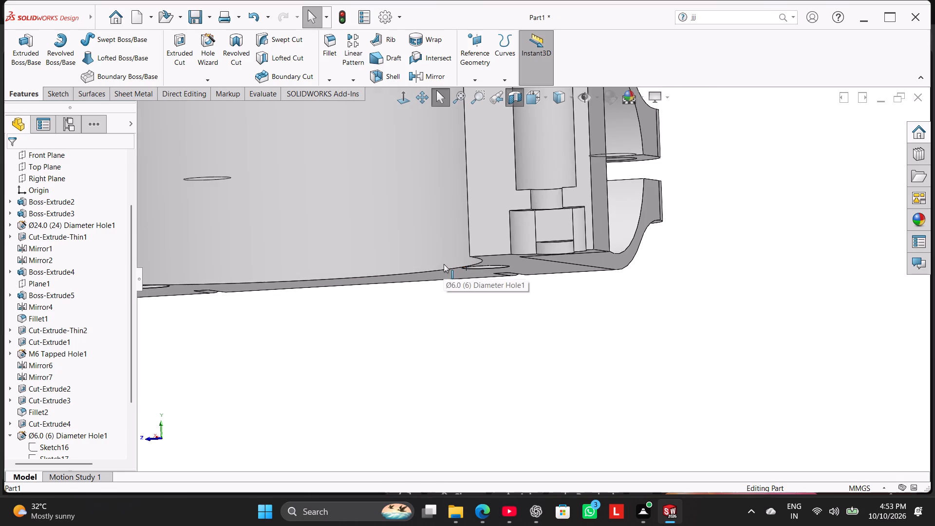
scroll(444, 264, "up", 1)
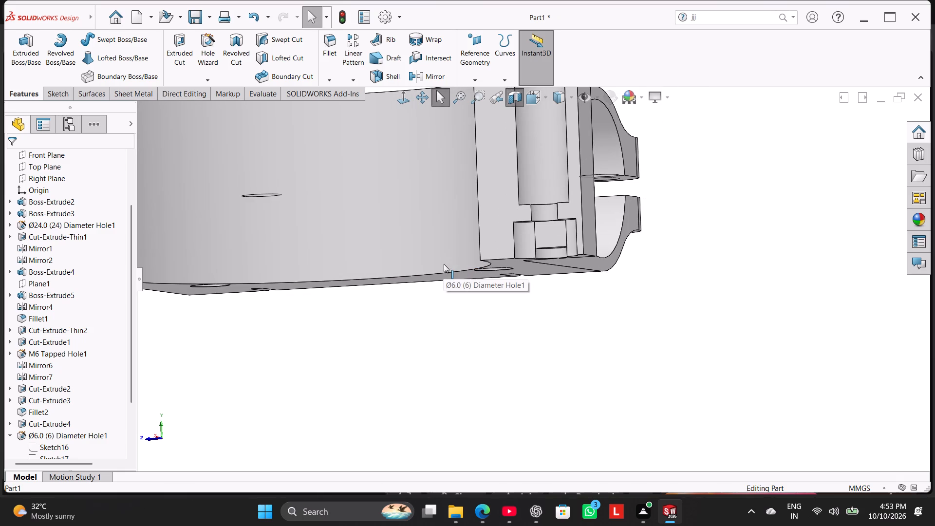
scroll(444, 264, "up", 1)
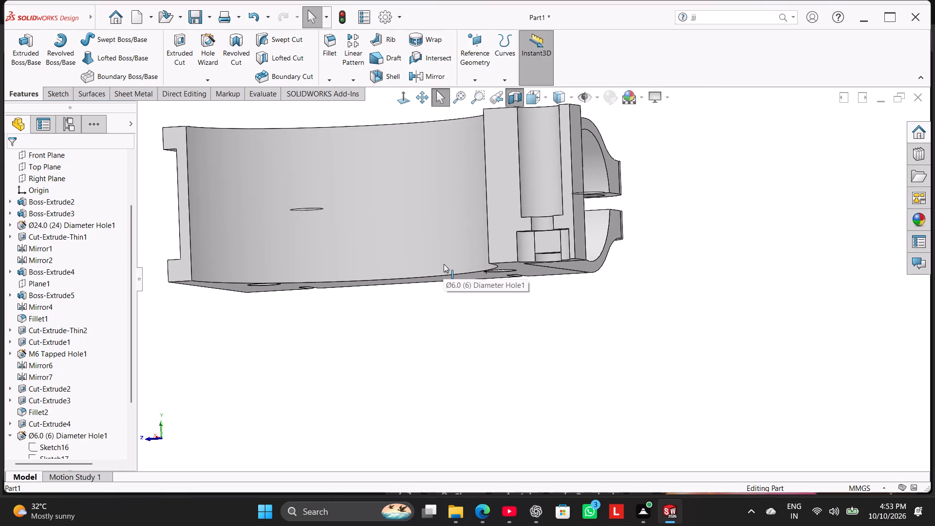
scroll(444, 264, "up", 1)
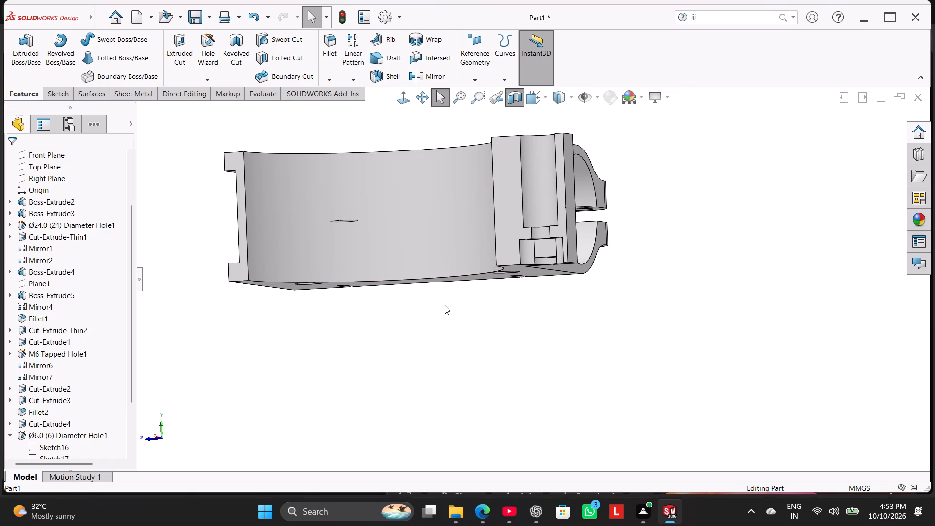
right_click_drag(357, 333, 437, 297)
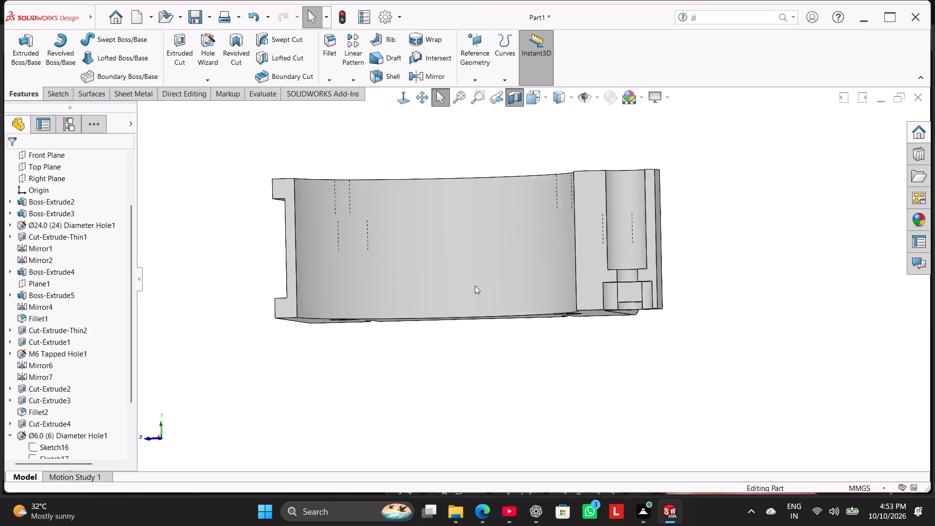
left_click(511, 103)
right_click_drag(280, 249, 345, 194)
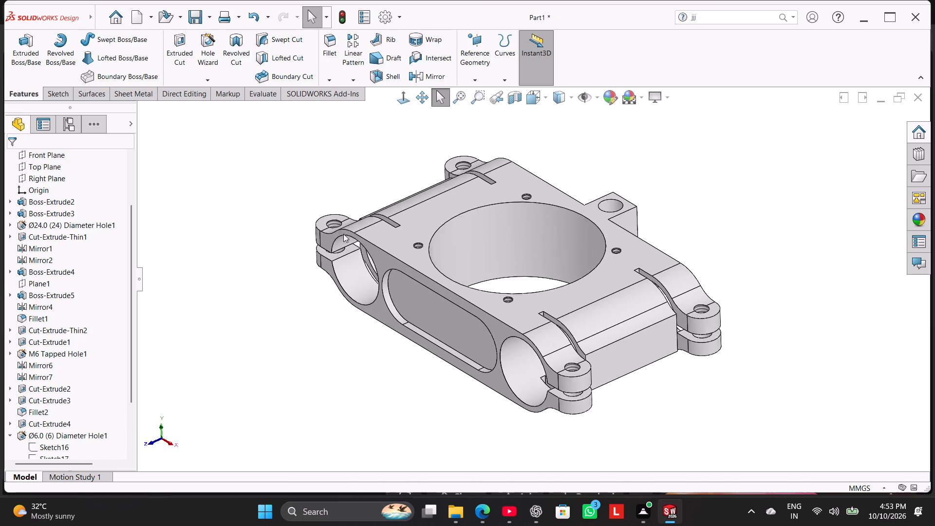
left_click(300, 195)
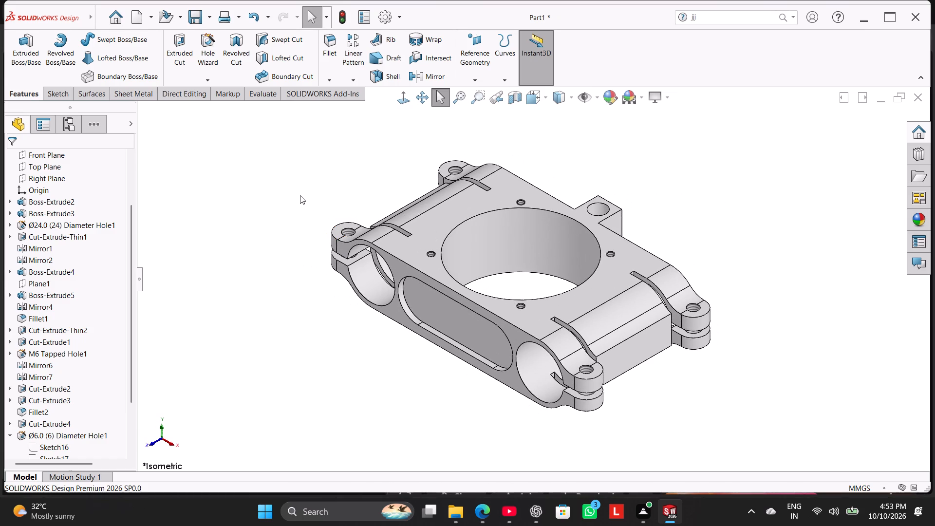
Collapse the Ø6.0 (6) Diameter Hole1 feature and bring the end of the feature tree into view.
left_click(10, 433)
left_click_drag(131, 355, 138, 406)
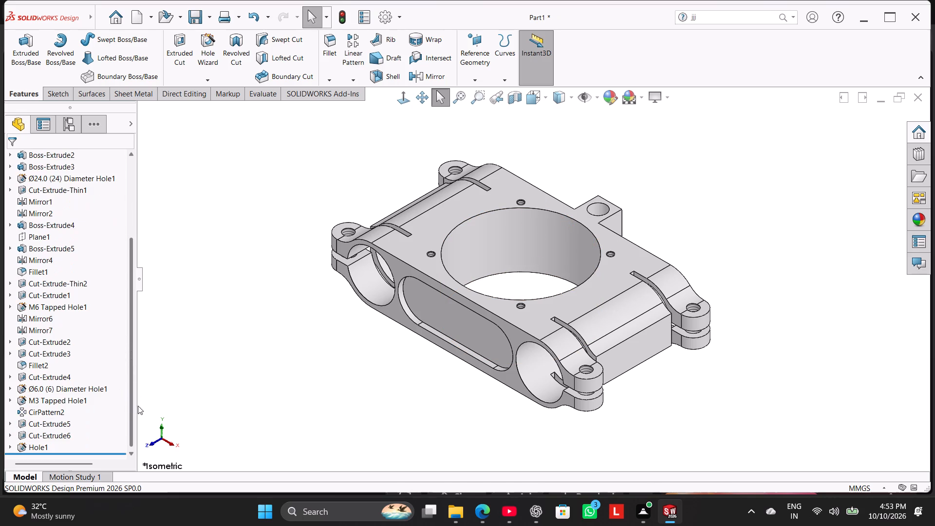
left_click_drag(138, 406, 142, 426)
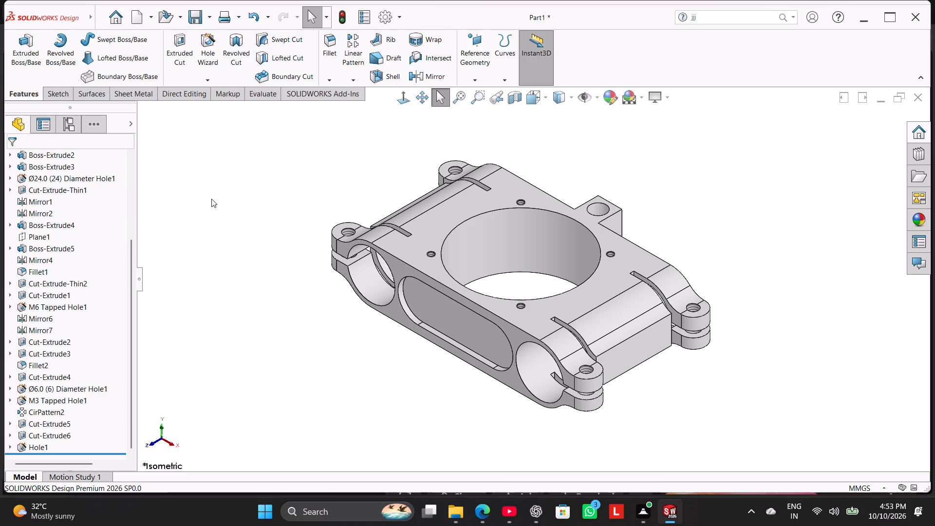
Start a 1 mm fillet on the body's upper and lower front outline edges and the rear outline edges on one side of the tab.
left_click(334, 40)
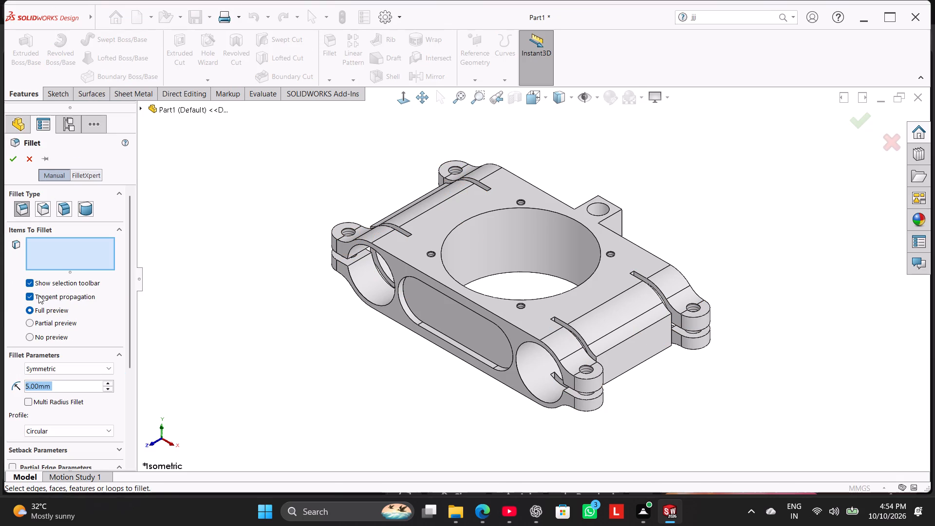
key("1")
key("Return")
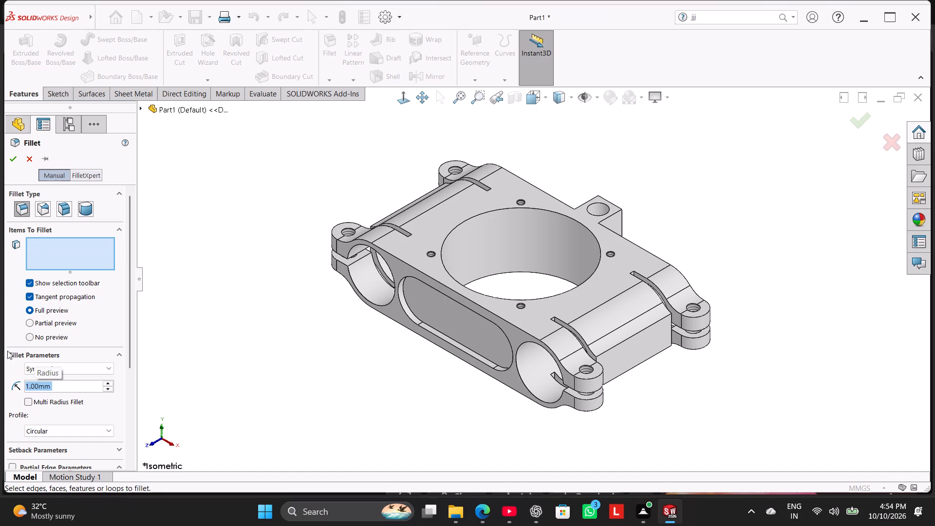
scroll(401, 236, "down", 3)
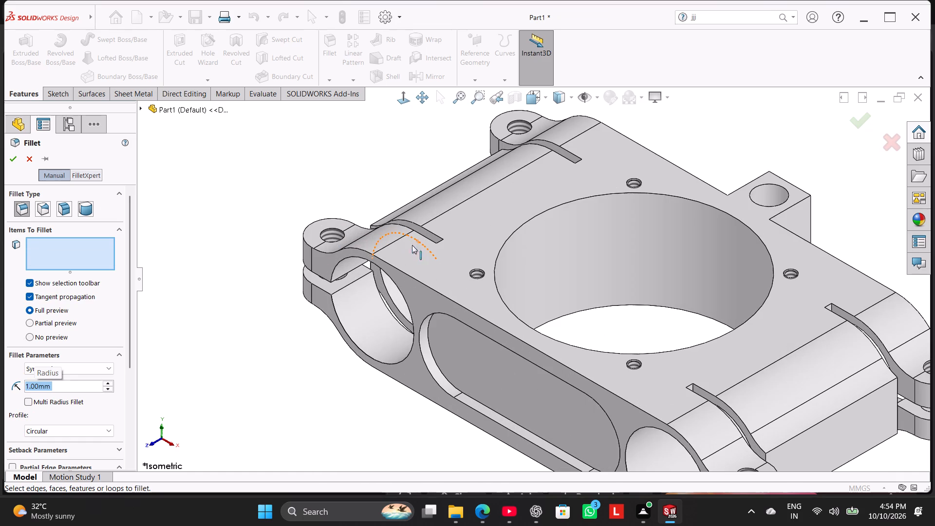
left_click(505, 332)
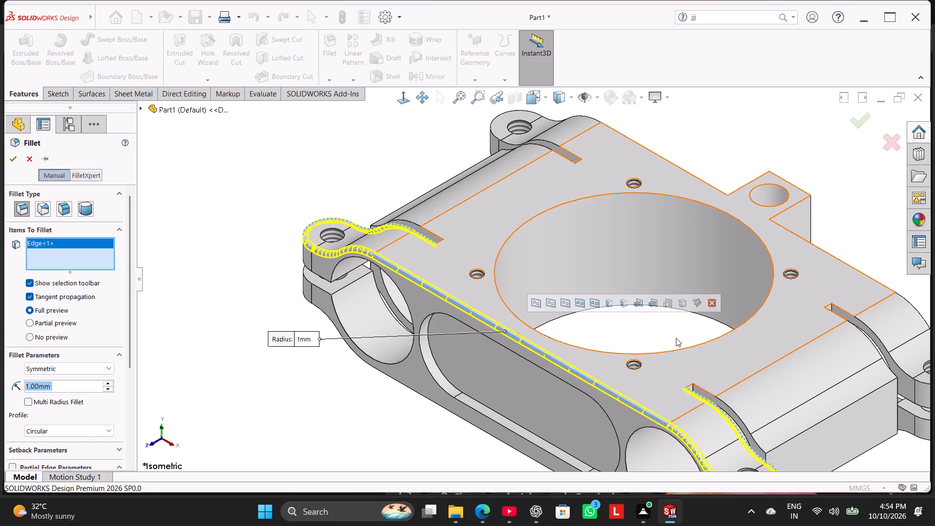
scroll(676, 338, "up", 2)
scroll(722, 301, "down", 3)
left_click(756, 251)
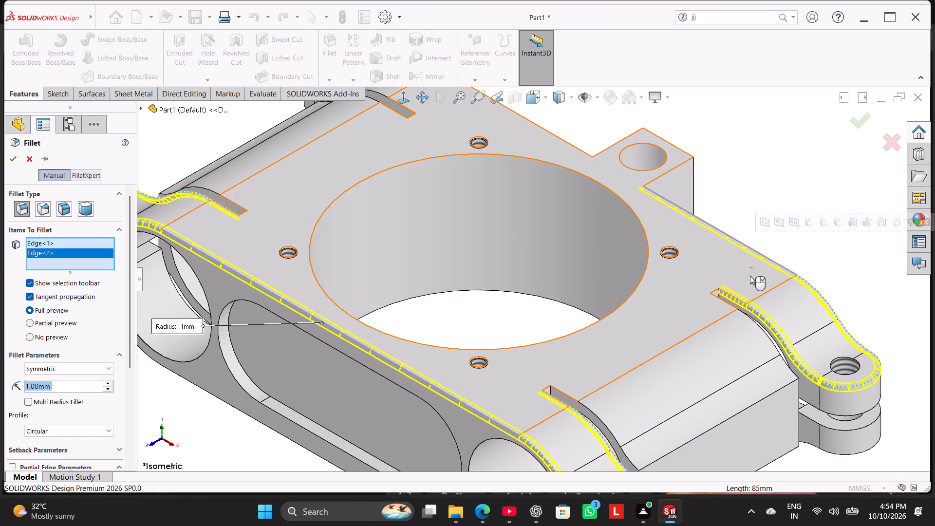
scroll(750, 277, "up", 2)
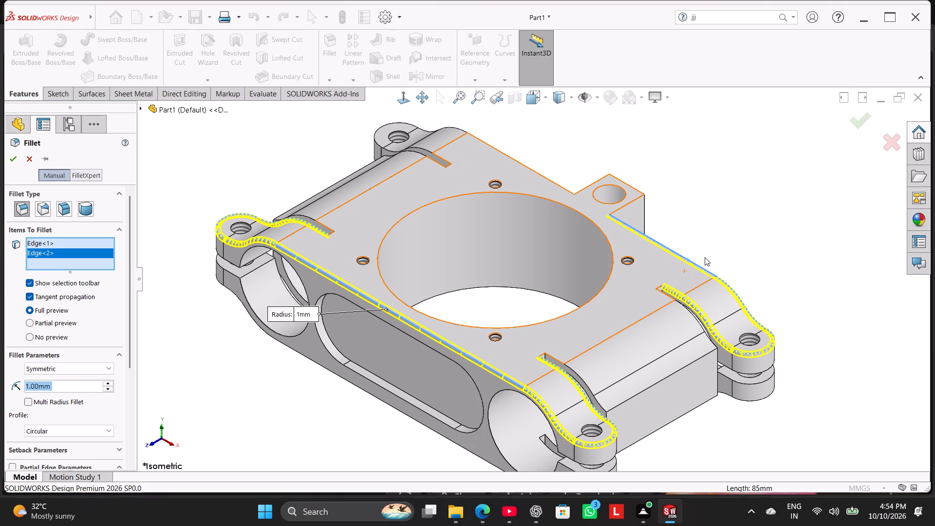
left_click(755, 401)
scroll(736, 441, "up", 2)
scroll(711, 444, "down", 2)
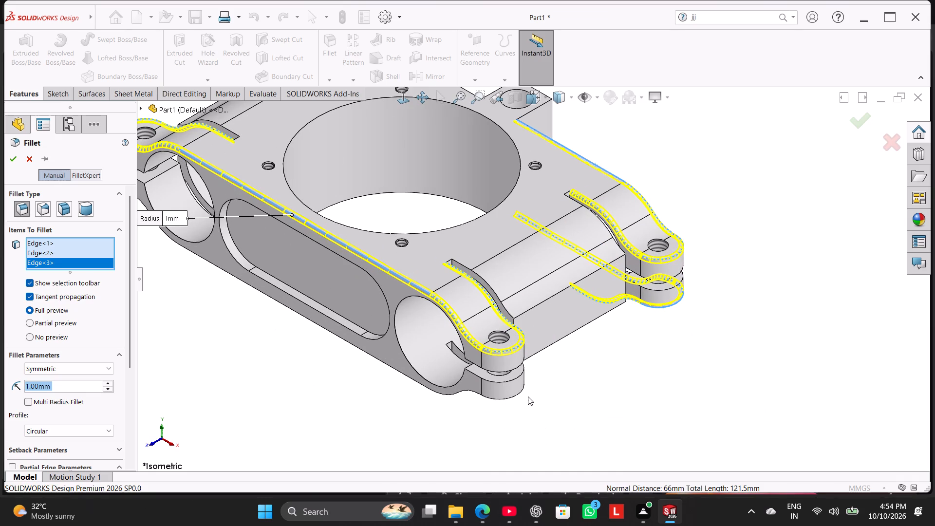
left_click(516, 395)
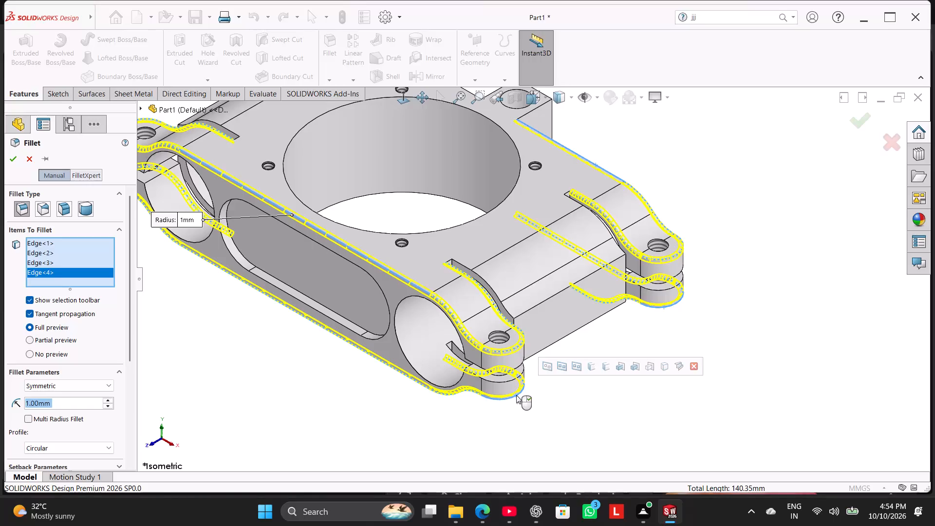
Add the upper and lower rear outline edges on the tab's other side to the 1 mm fillet.
scroll(475, 309, "up", 3)
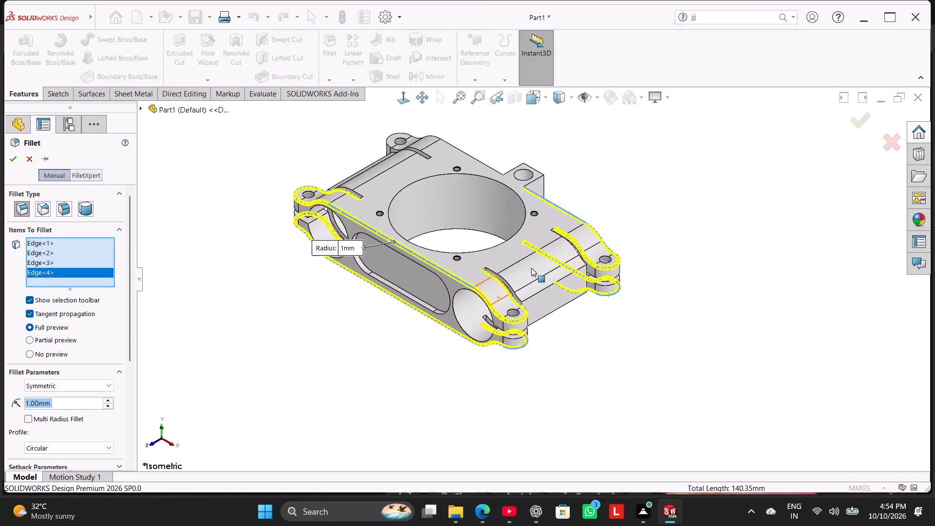
scroll(531, 268, "up", 1)
scroll(509, 217, "down", 4)
left_click(488, 165)
middle_click_drag(525, 150, 525, 152)
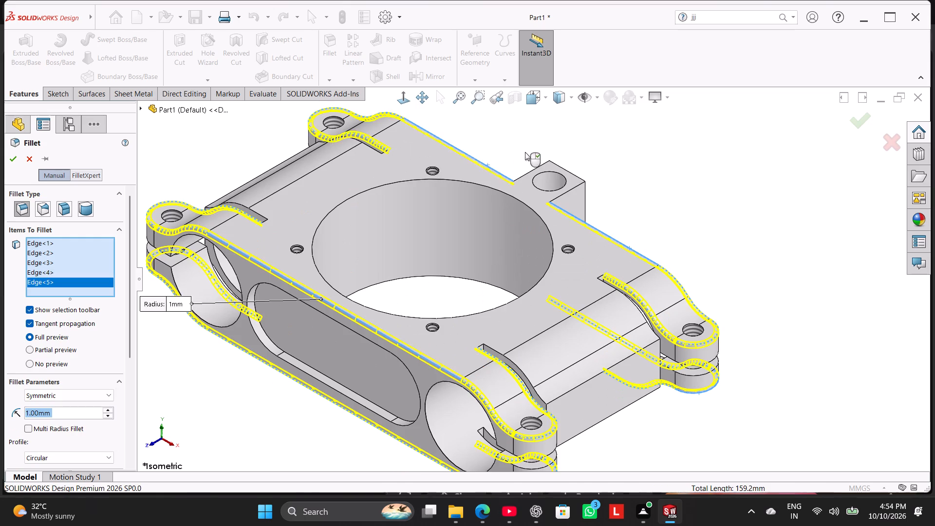
middle_click_drag(525, 152, 441, 301)
scroll(582, 223, "up", 3)
middle_click_drag(636, 190, 603, 228)
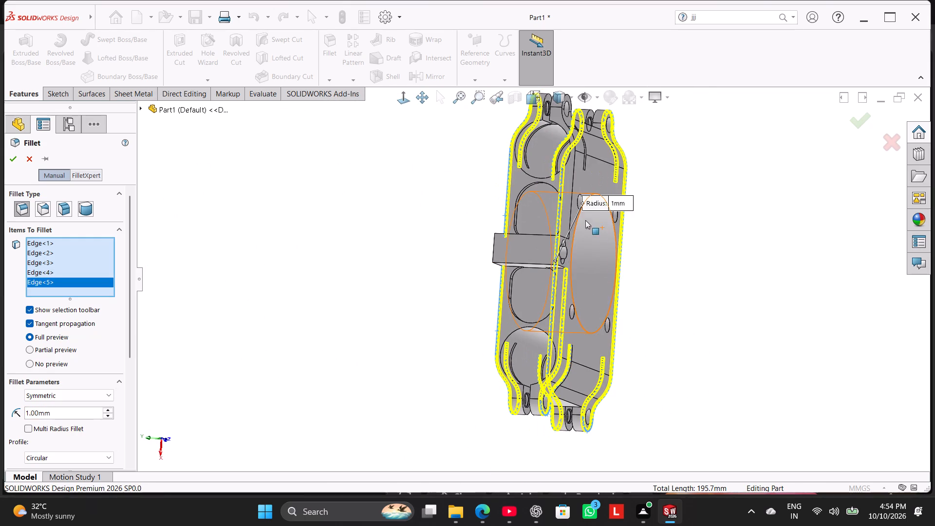
scroll(569, 197, "down", 3)
middle_click_drag(722, 238, 751, 280)
scroll(753, 271, "down", 1)
left_click(690, 244)
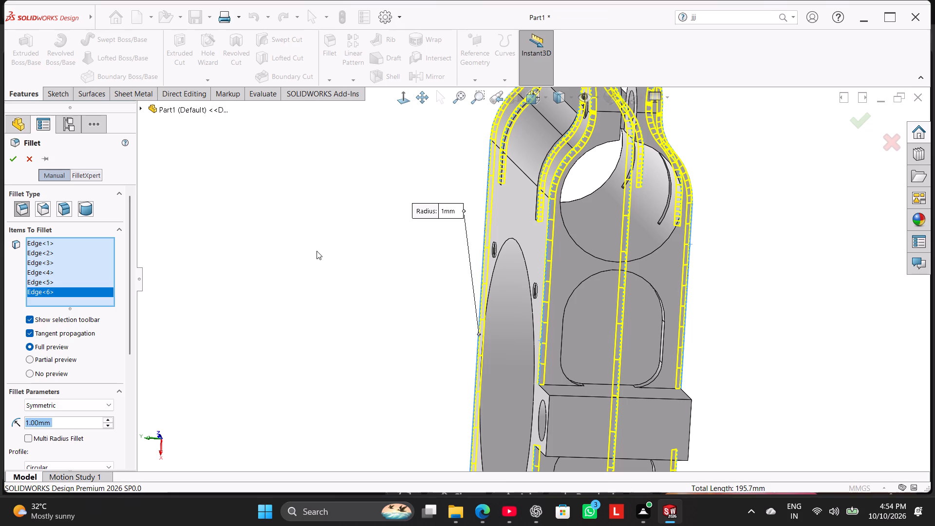
Add the two long outer edges of the tab's end face to the selection and apply the 1 mm fillet.
scroll(384, 230, "up", 2)
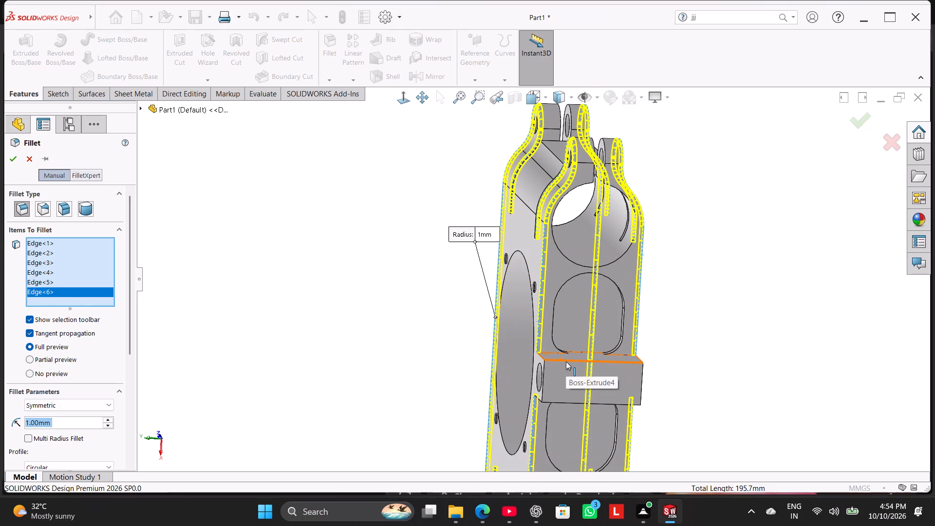
left_click(566, 361)
left_click(564, 404)
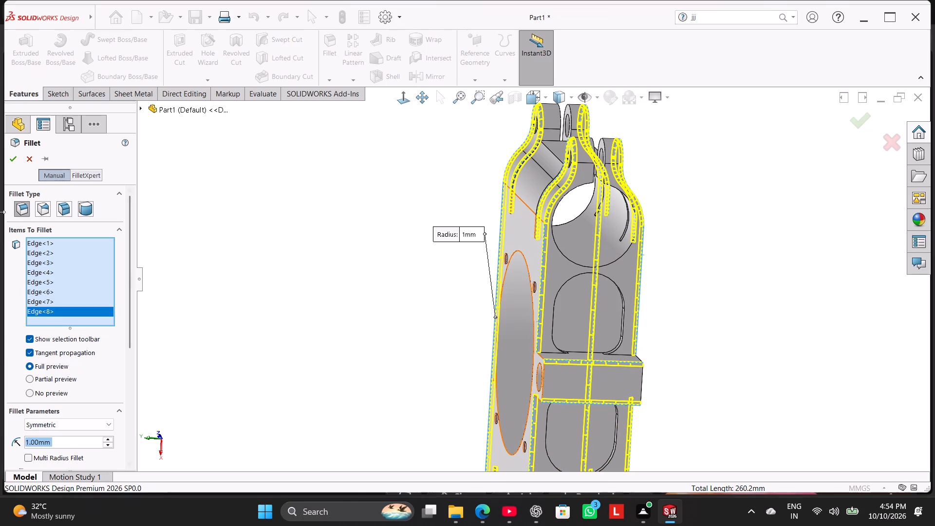
left_click(11, 158)
left_click(283, 219)
Start another 1 mm fillet and select the floor faces of the two rear pockets beside the tab.
right_click_drag(281, 244, 527, 172)
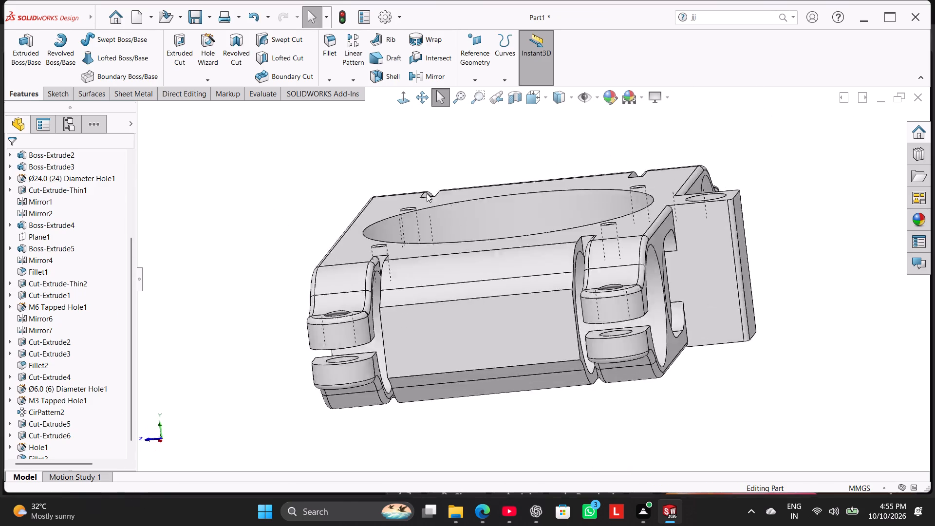
right_click_drag(285, 211, 537, 130)
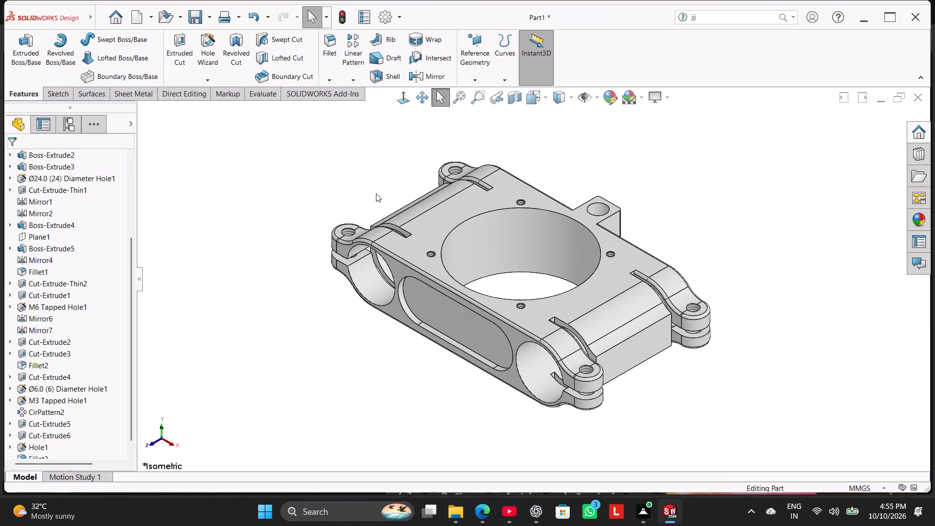
left_click(333, 49)
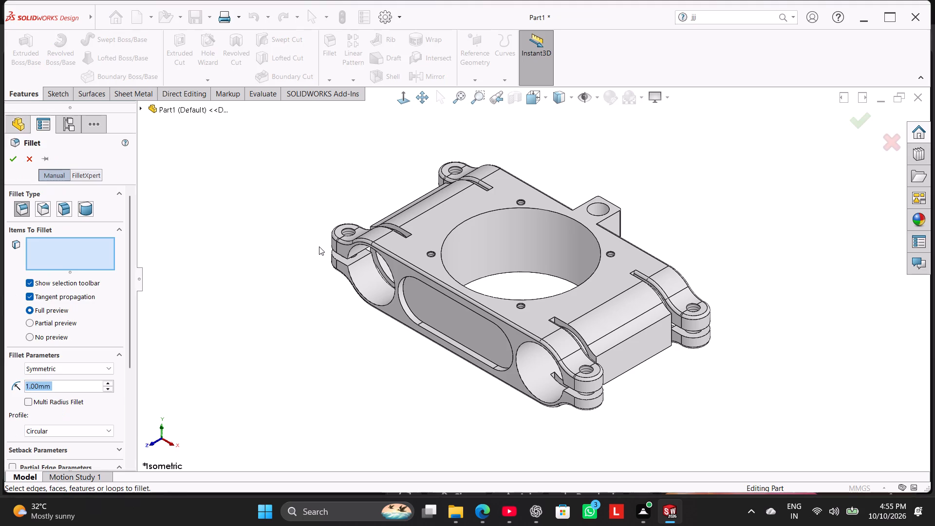
middle_click_drag(663, 220, 604, 317)
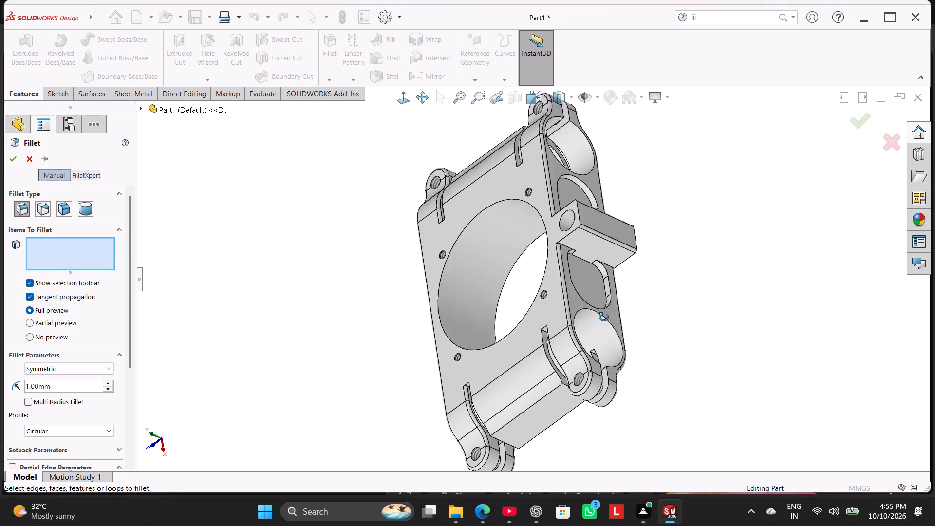
middle_click_drag(604, 317, 564, 360)
scroll(551, 294, "down", 5)
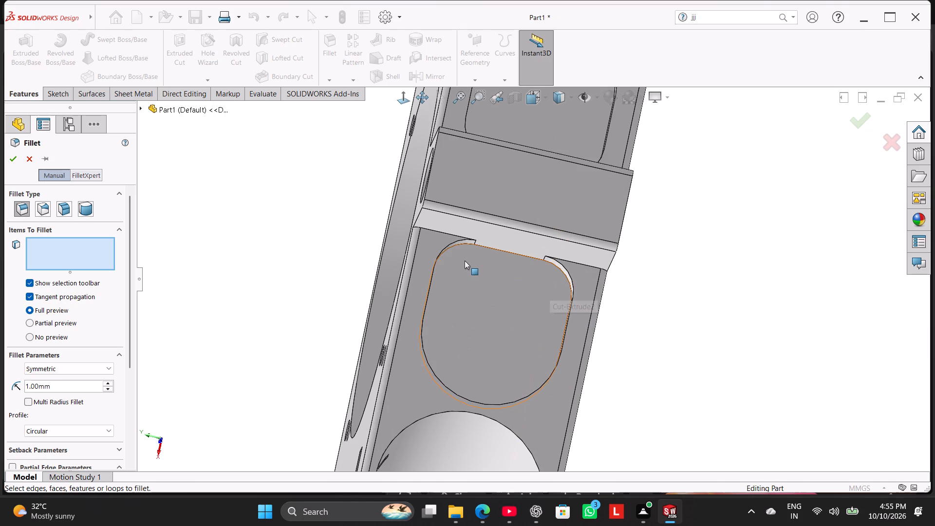
left_click(462, 249)
scroll(530, 177, "up", 2)
middle_click_drag(540, 161, 541, 172)
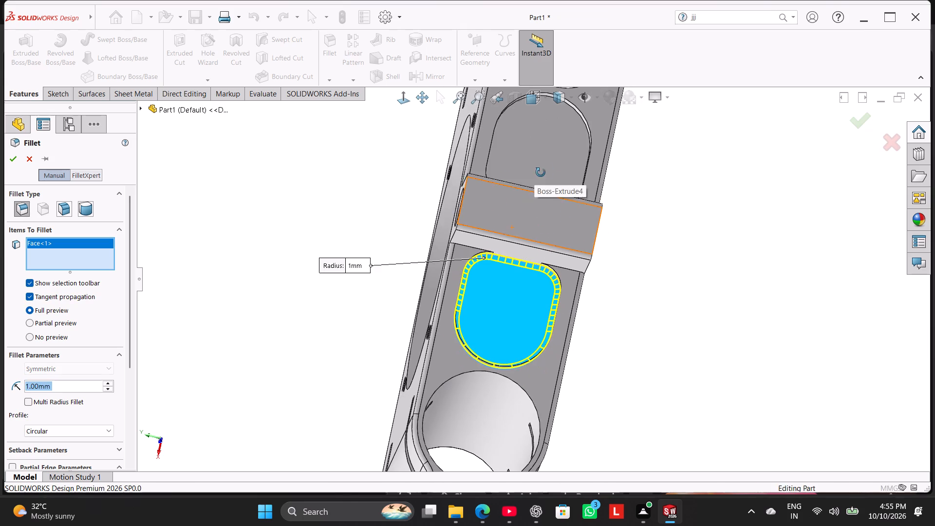
middle_click_drag(541, 172, 529, 258)
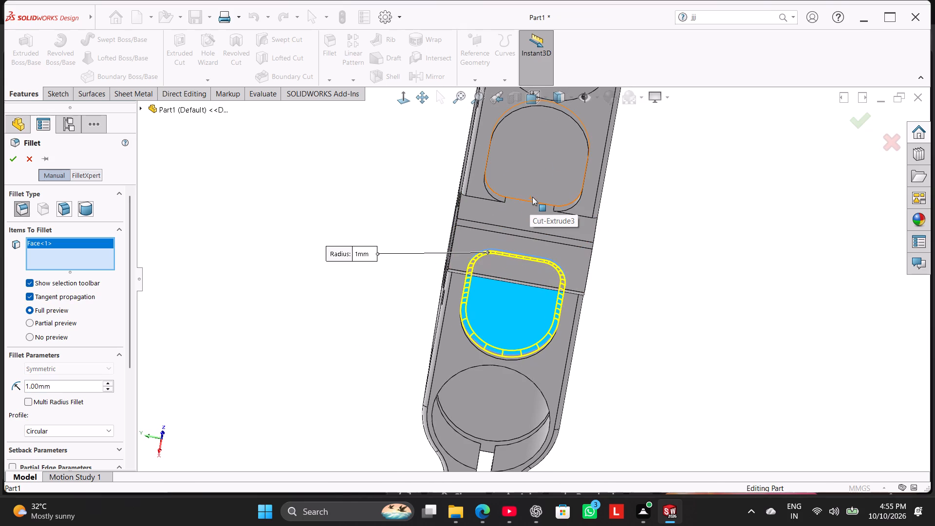
middle_click(532, 197)
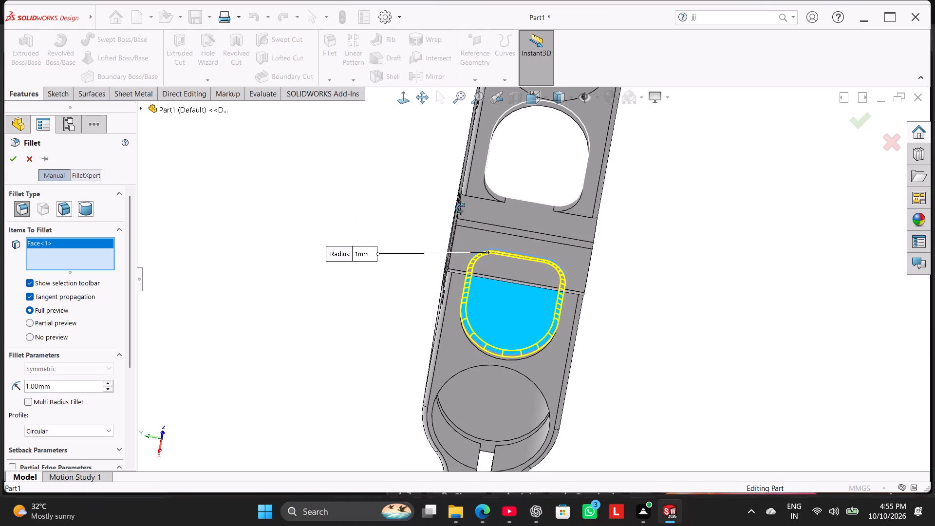
left_click(338, 228)
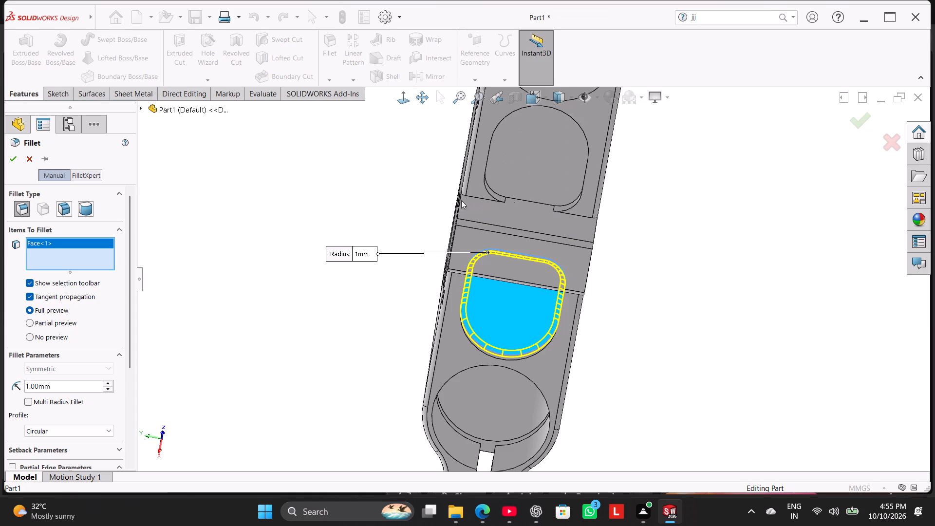
scroll(642, 184, "down", 4)
left_click(440, 251)
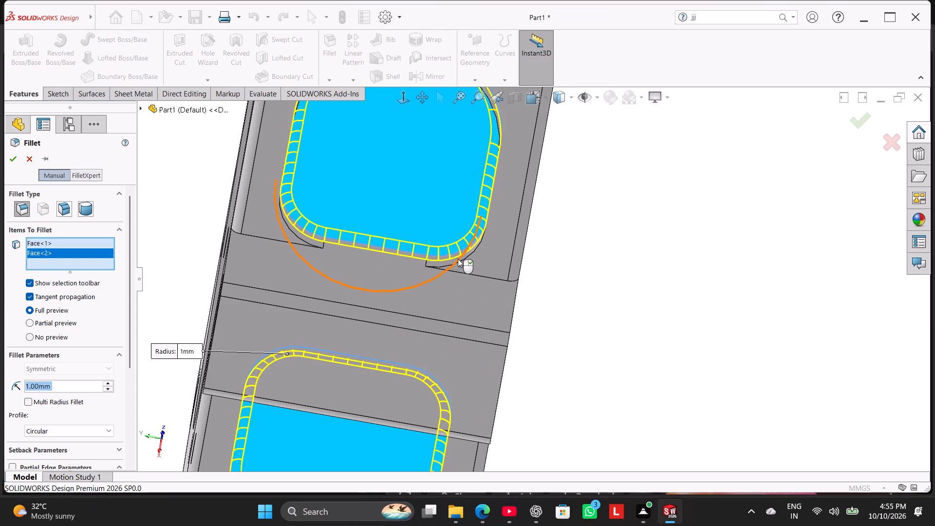
Add the two short edges where one side of the tab meets the body's rear face to the 1 mm fillet.
middle_click_drag(405, 259, 398, 275)
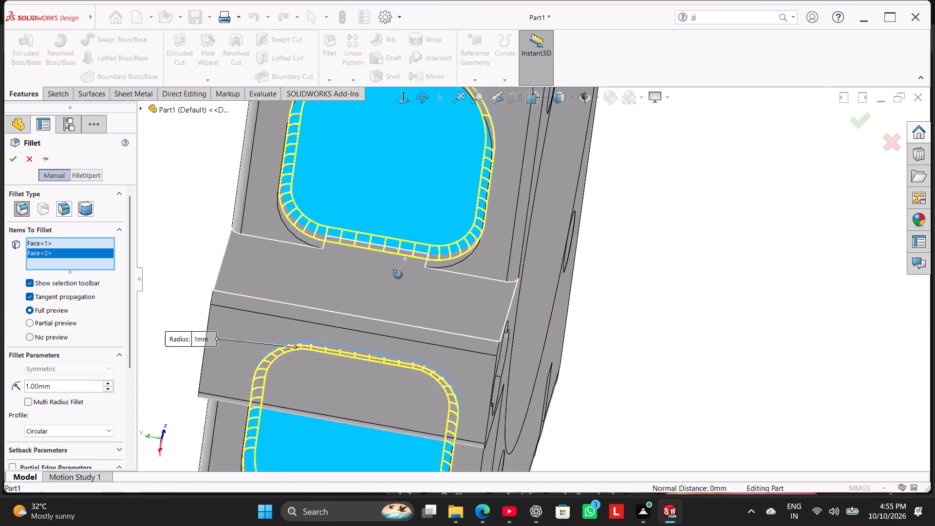
middle_click_drag(398, 275, 379, 327)
left_click(301, 236)
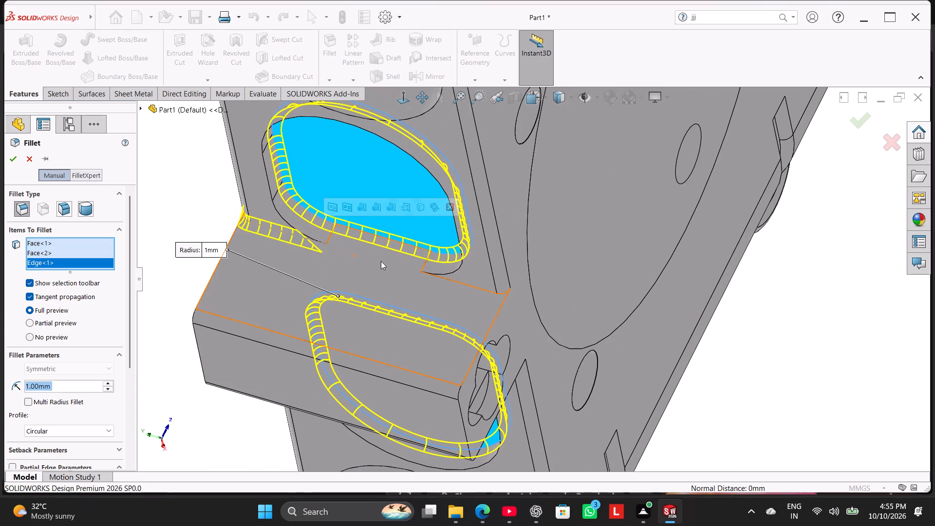
left_click(455, 282)
middle_click_drag(473, 311, 503, 204)
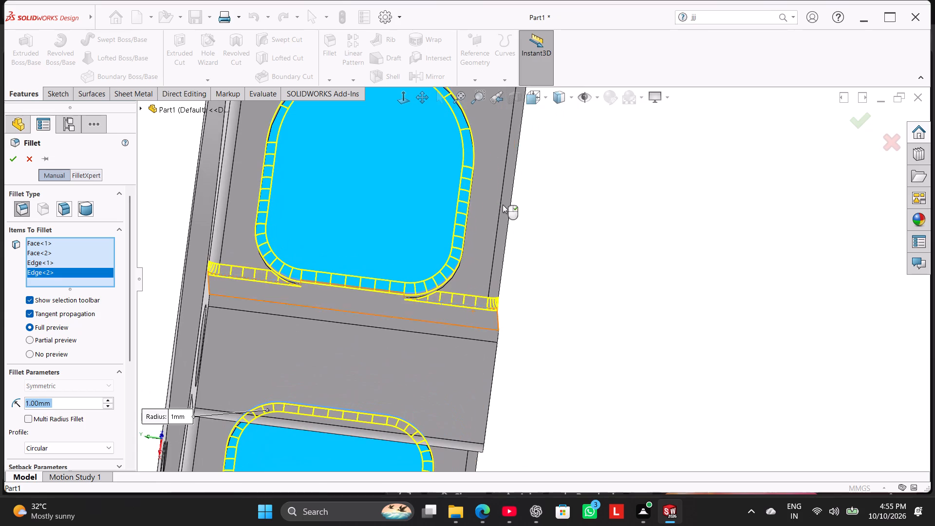
Add the two short edges where the tab's other side meets the body's rear face to the 1 mm fillet.
scroll(497, 300, "up", 2)
scroll(468, 348, "up", 1)
middle_click_drag(468, 348, 472, 277)
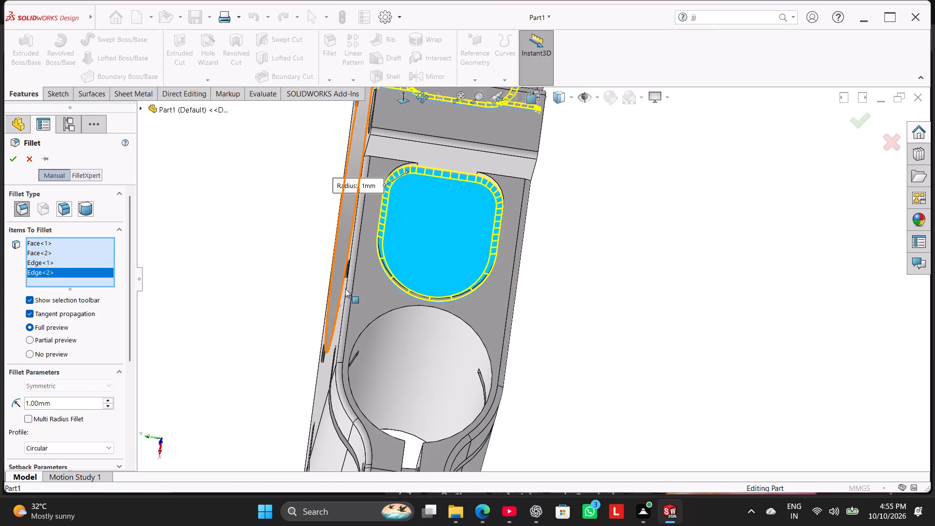
scroll(385, 239, "down", 3)
left_click(419, 106)
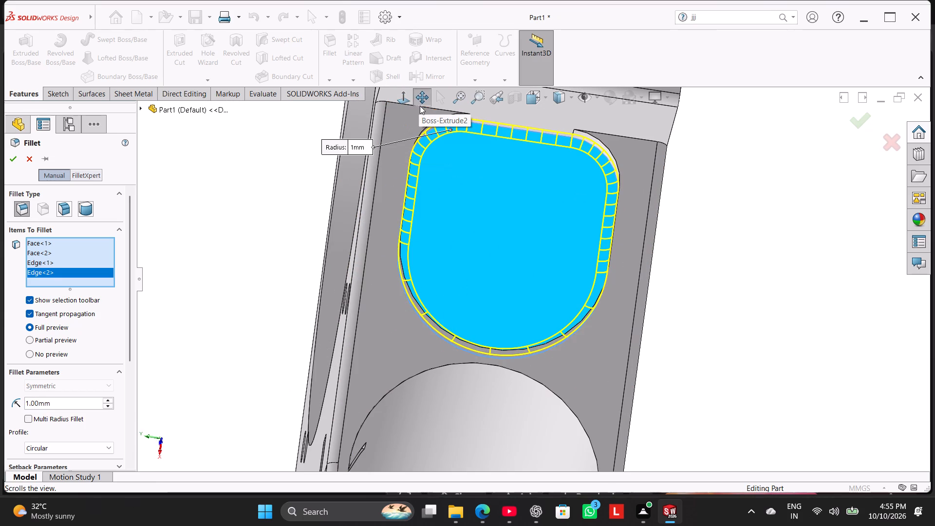
left_click(407, 95)
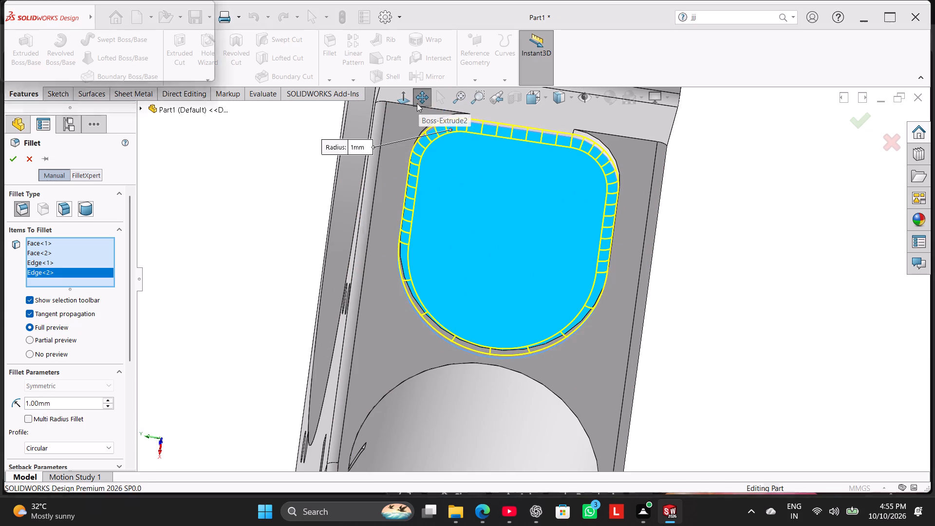
left_click(559, 202)
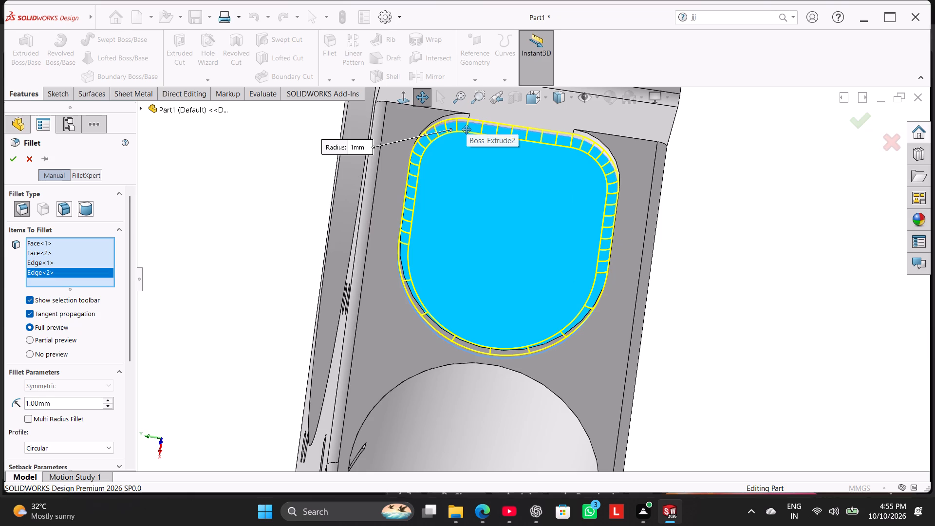
scroll(467, 133, "down", 1)
scroll(461, 180, "down", 2)
scroll(460, 181, "up", 2)
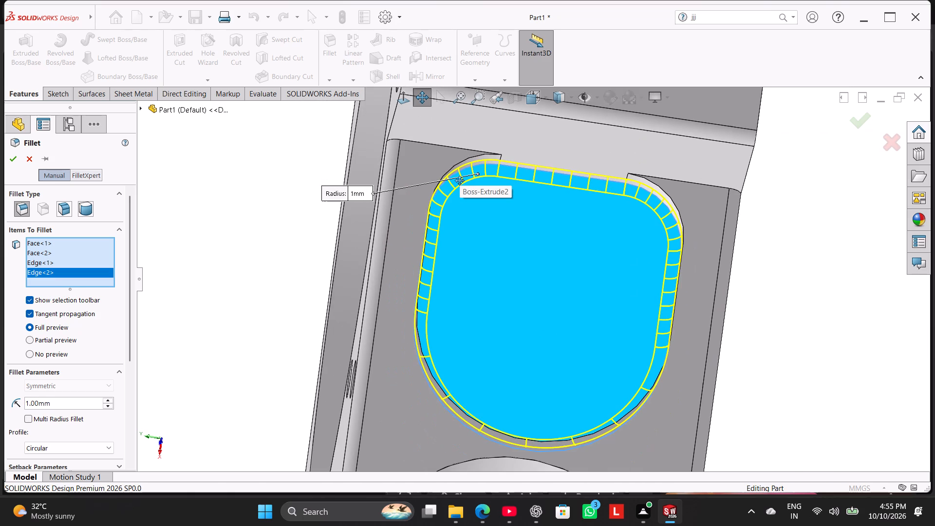
scroll(460, 181, "up", 1)
scroll(467, 139, "down", 1)
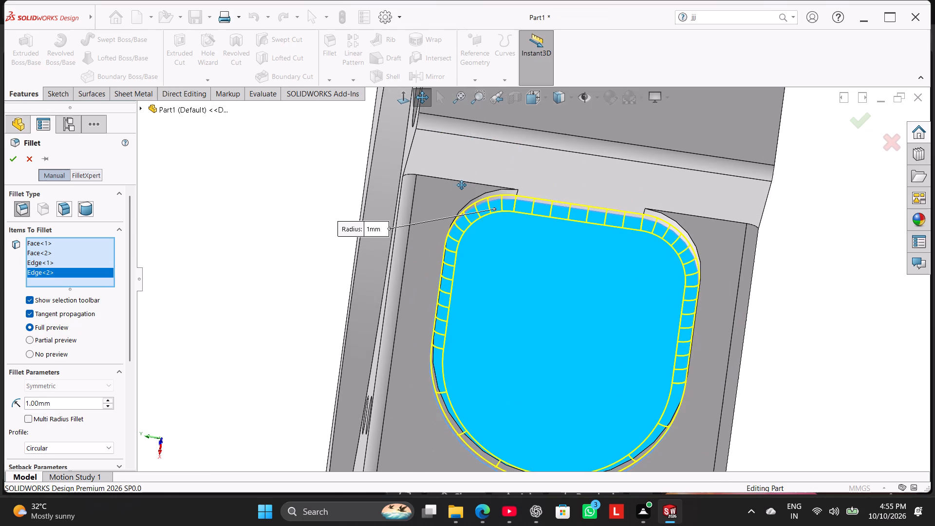
right_click(340, 148)
left_click(322, 155)
left_click(423, 97)
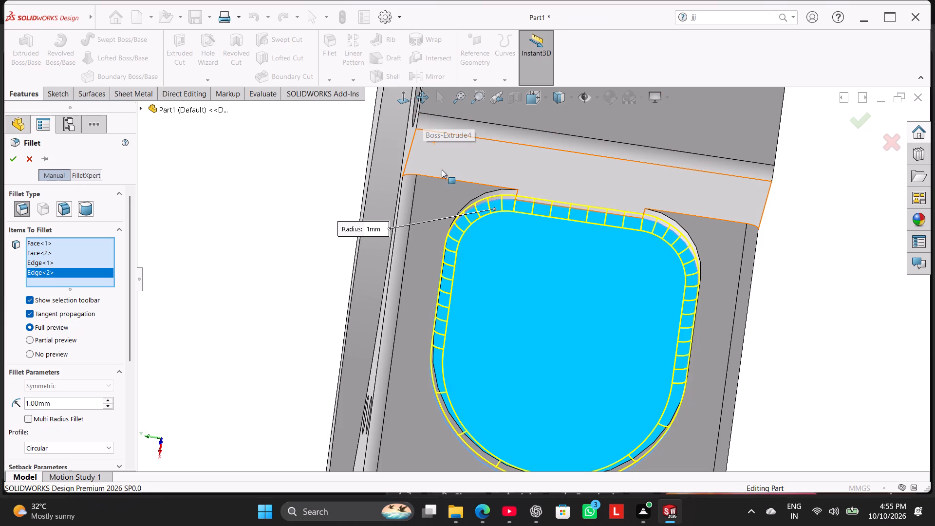
left_click(461, 181)
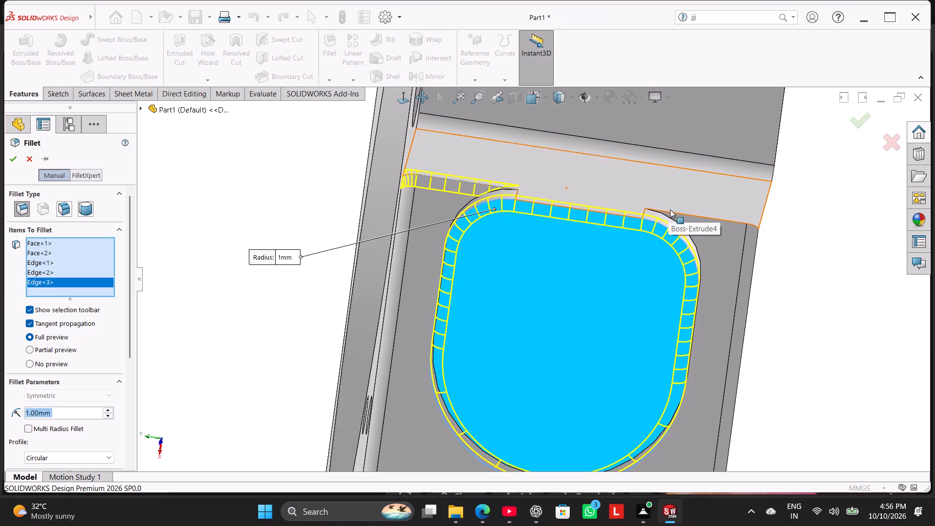
left_click(678, 212)
scroll(781, 194, "up", 4)
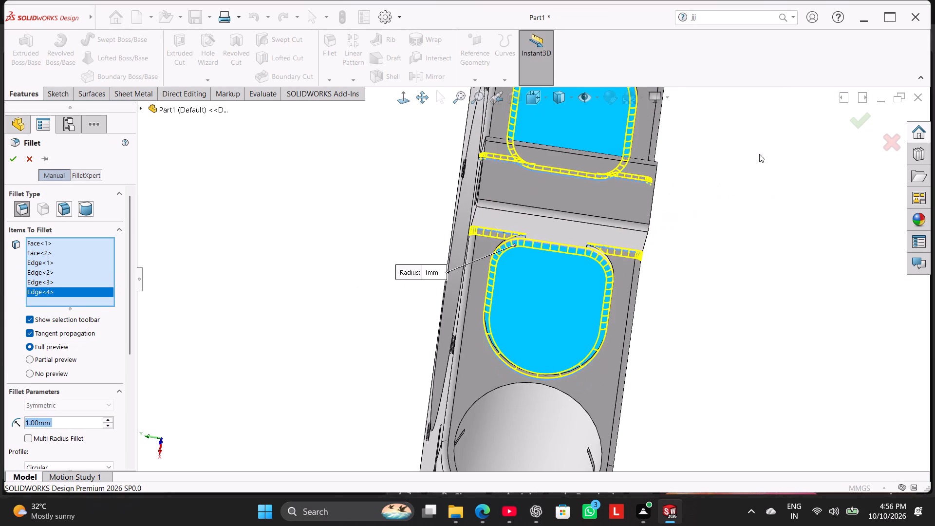
Add the outline edge around one of the tab's hole faces to the 1 mm fillet selection.
middle_click_drag(757, 150, 712, 190)
scroll(714, 186, "up", 3)
middle_click_drag(715, 185, 725, 191)
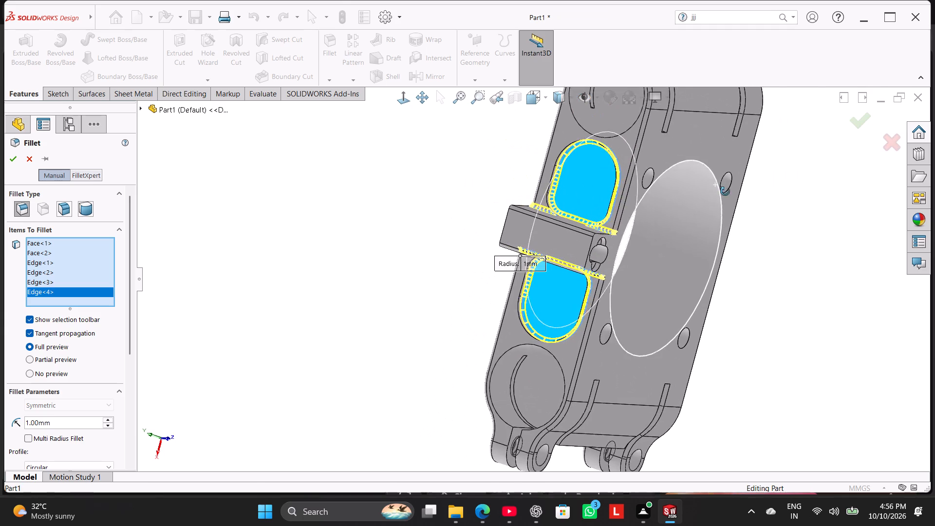
middle_click_drag(725, 191, 735, 199)
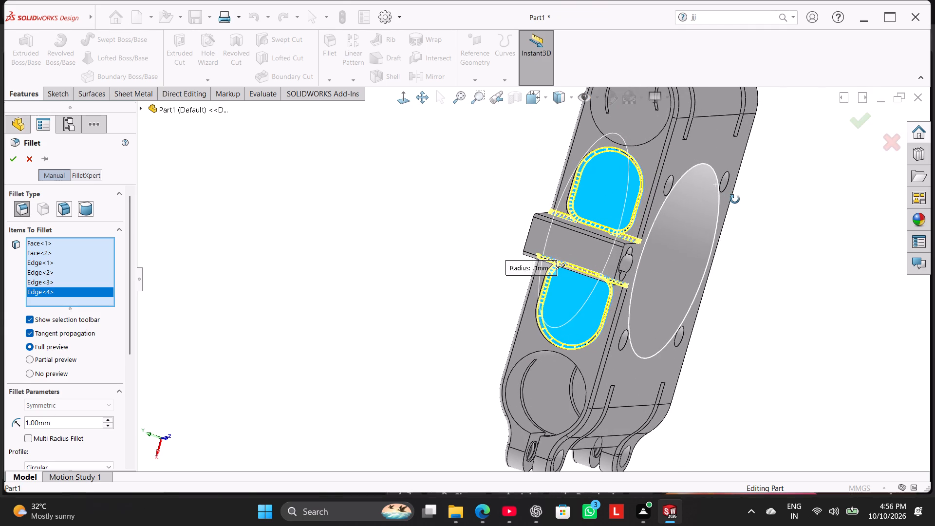
middle_click_drag(735, 199, 749, 160)
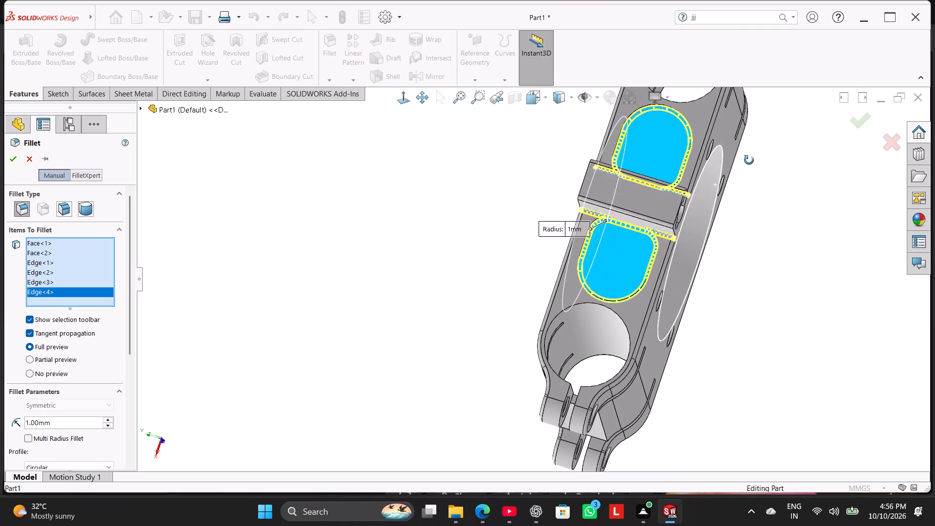
middle_click_drag(749, 160, 748, 266)
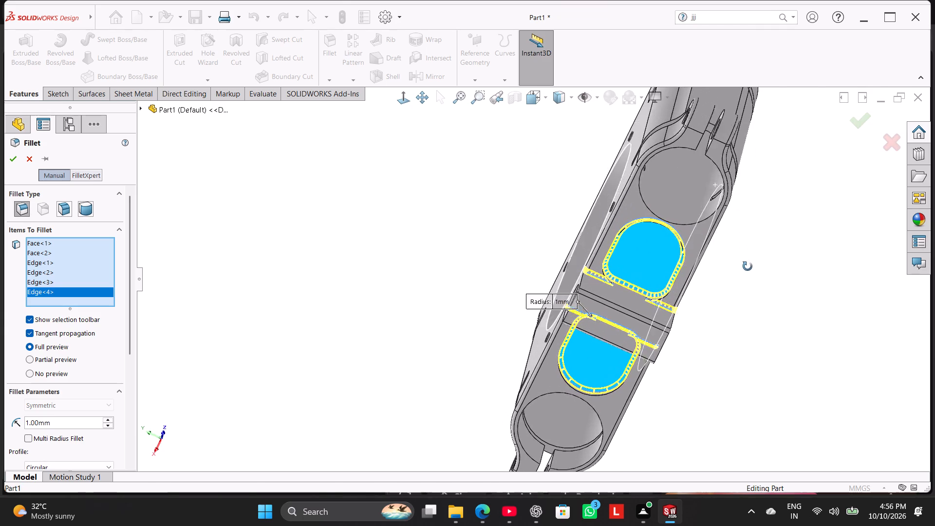
middle_click_drag(748, 266, 744, 278)
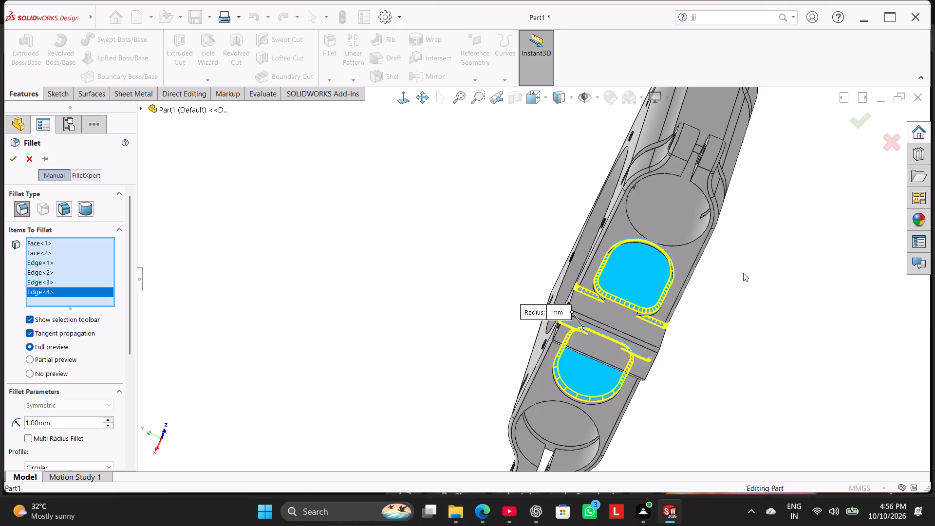
middle_click_drag(582, 217, 592, 231)
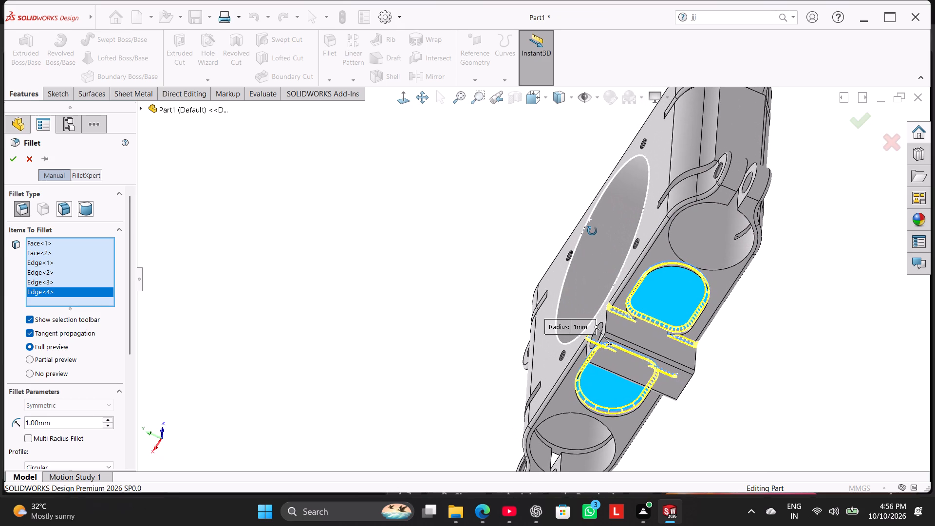
middle_click_drag(592, 231, 584, 190)
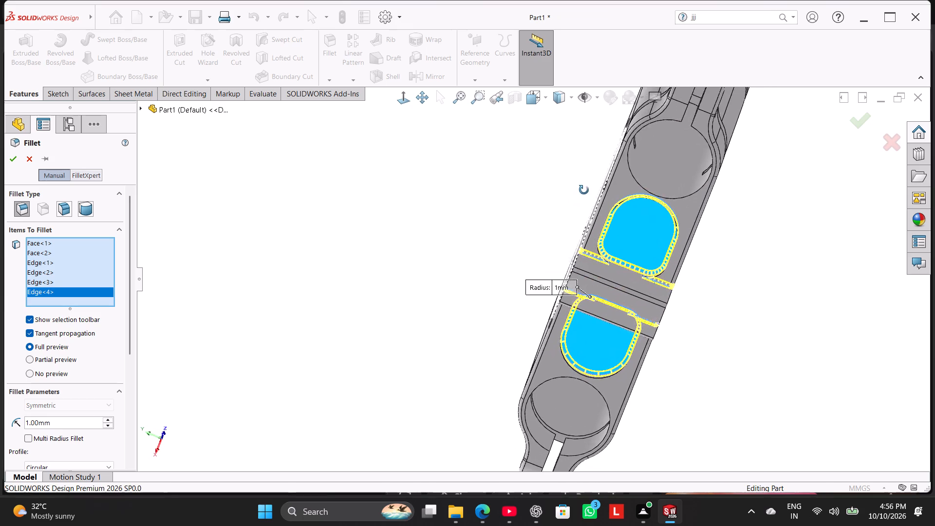
middle_click_drag(584, 190, 605, 162)
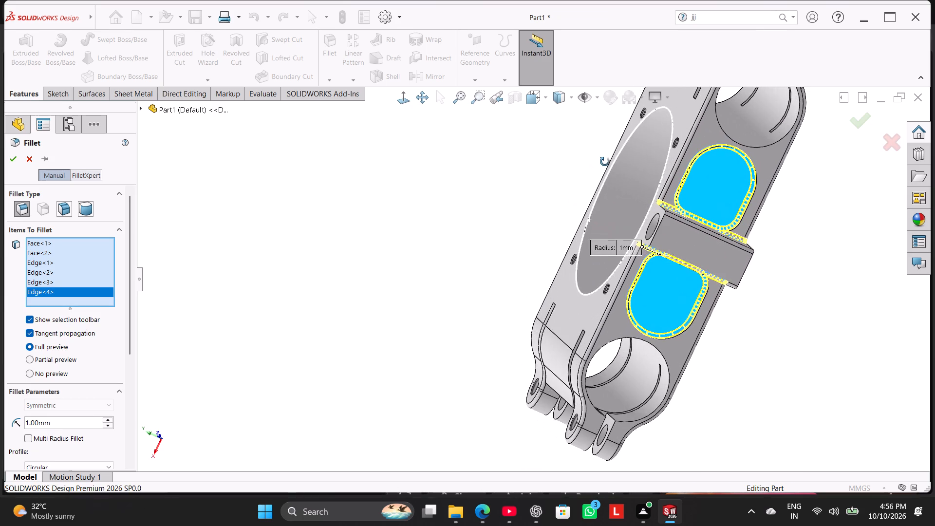
middle_click_drag(605, 162, 605, 162)
scroll(698, 175, "down", 3)
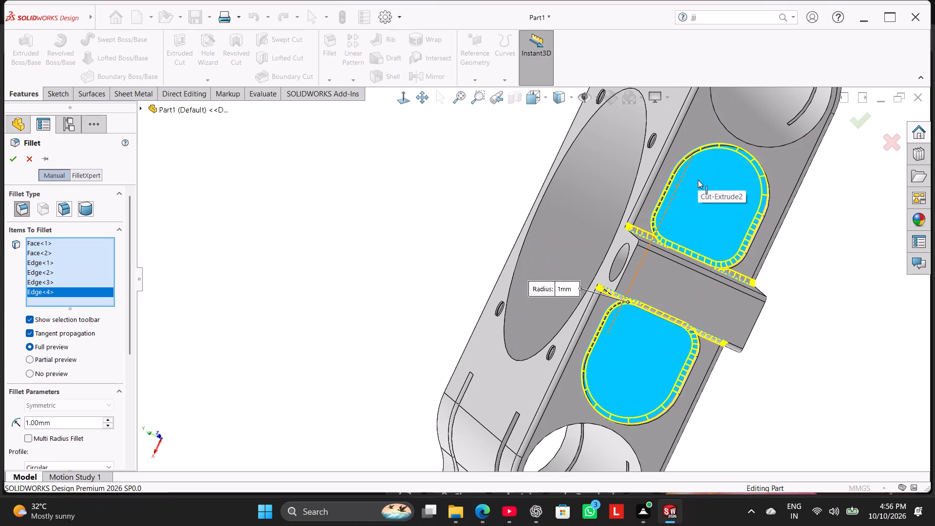
left_click(615, 254)
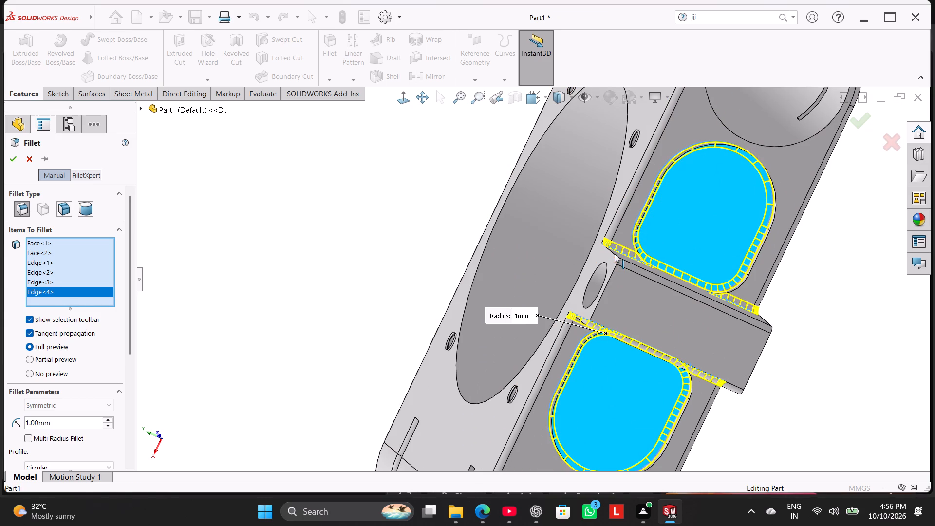
Add the tab's side face next to one rear pocket to the selection and apply the 1 mm fillet.
middle_click_drag(592, 287, 506, 230)
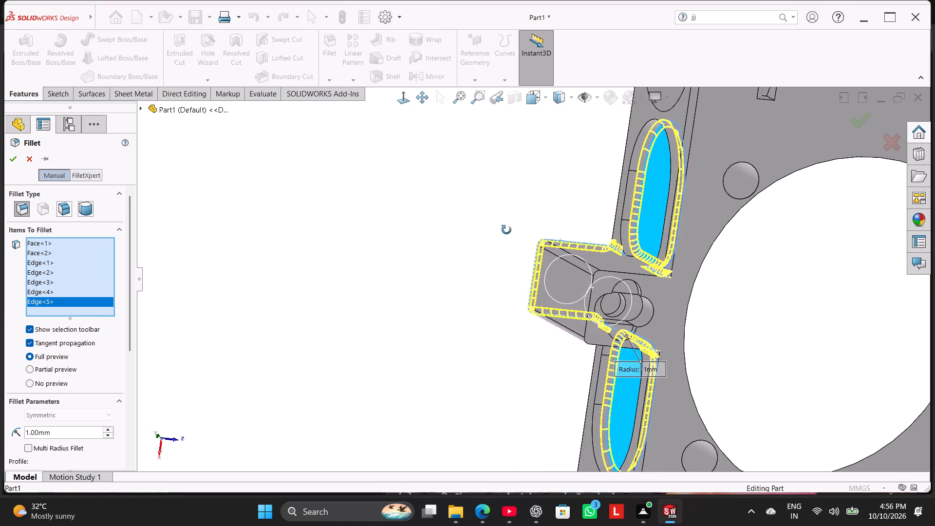
middle_click_drag(506, 230, 506, 228)
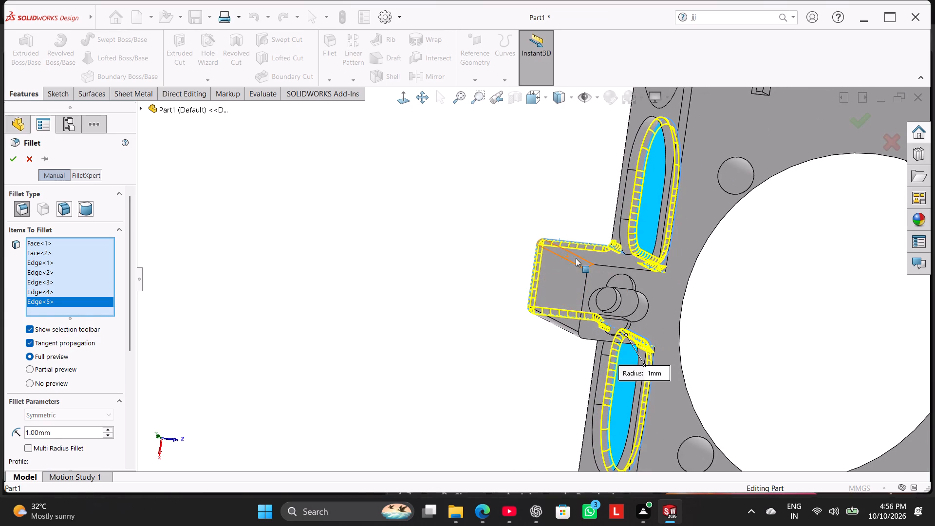
middle_click_drag(578, 203, 570, 212)
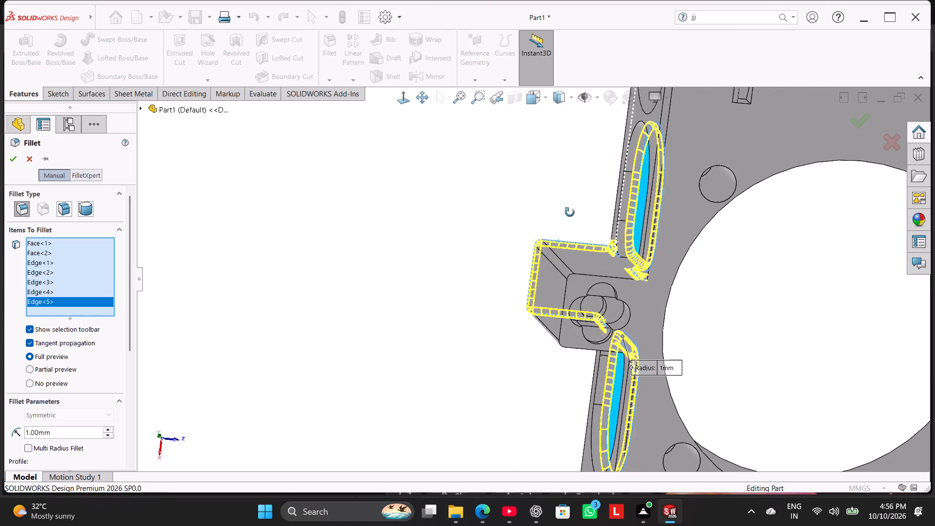
middle_click_drag(570, 212, 605, 261)
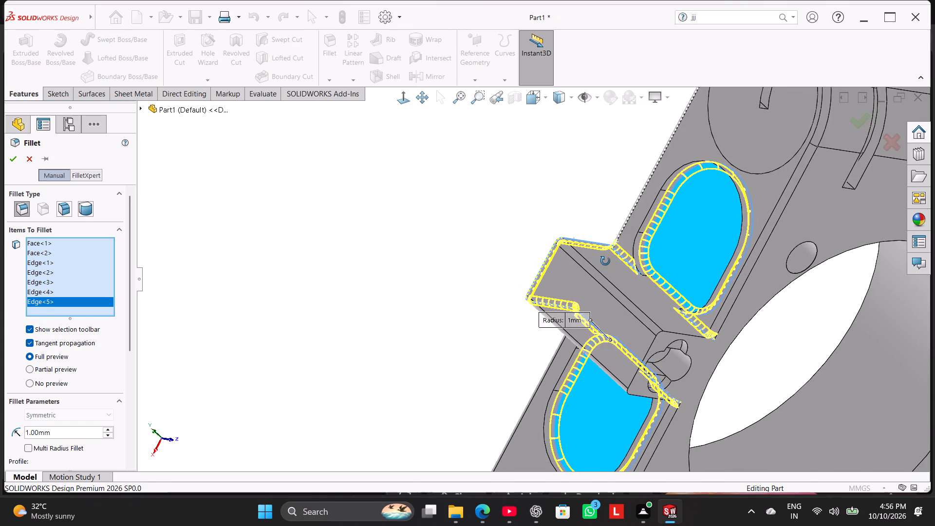
middle_click_drag(605, 261, 585, 286)
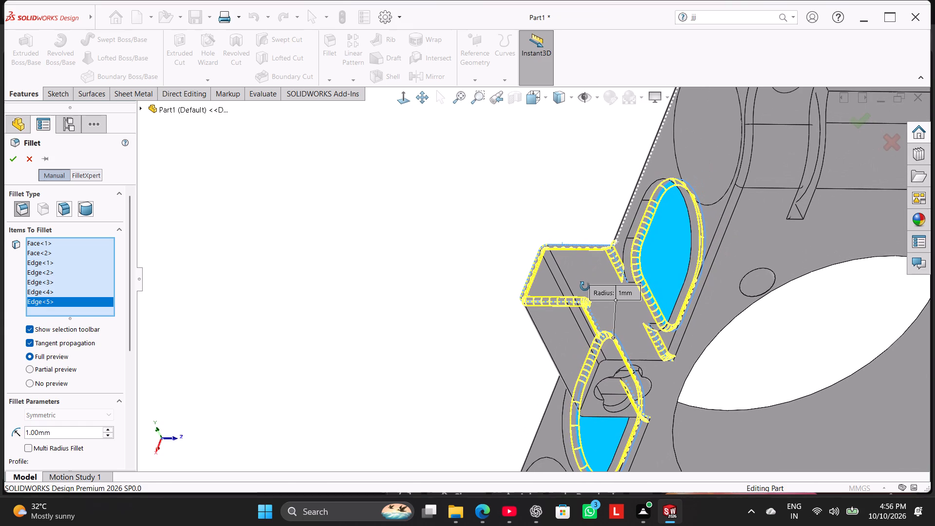
middle_click_drag(585, 286, 642, 292)
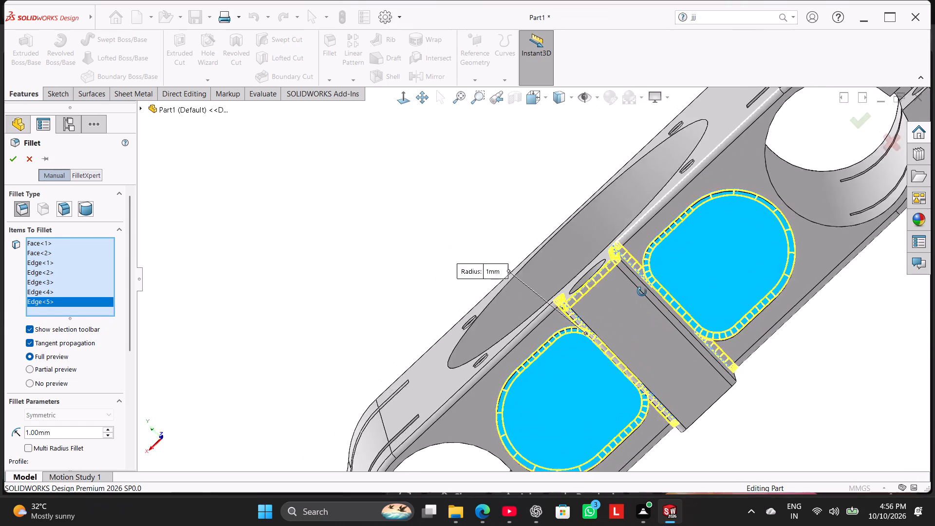
middle_click_drag(642, 292, 630, 270)
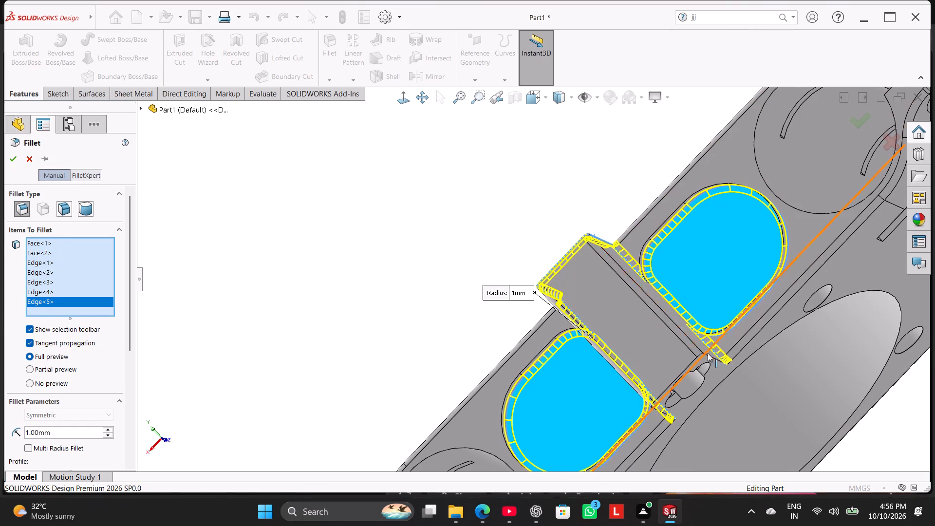
left_click(709, 354)
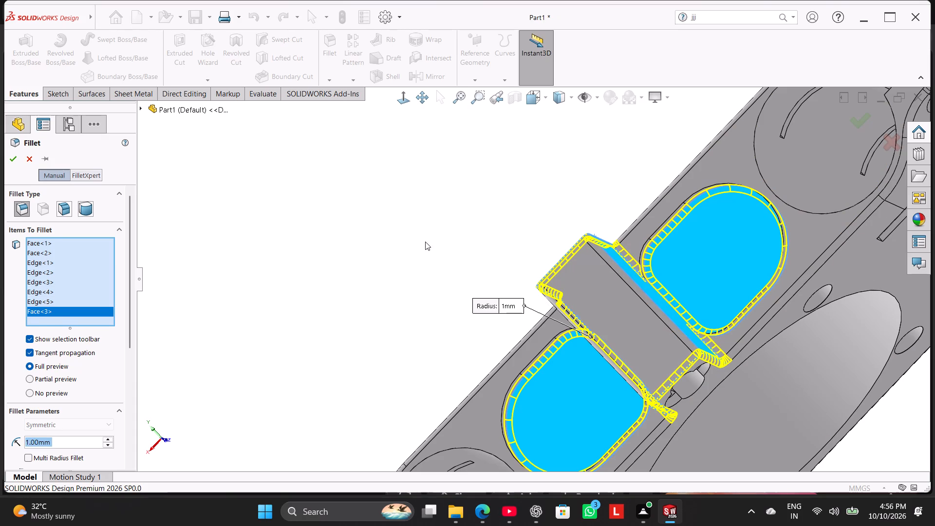
left_click(18, 161)
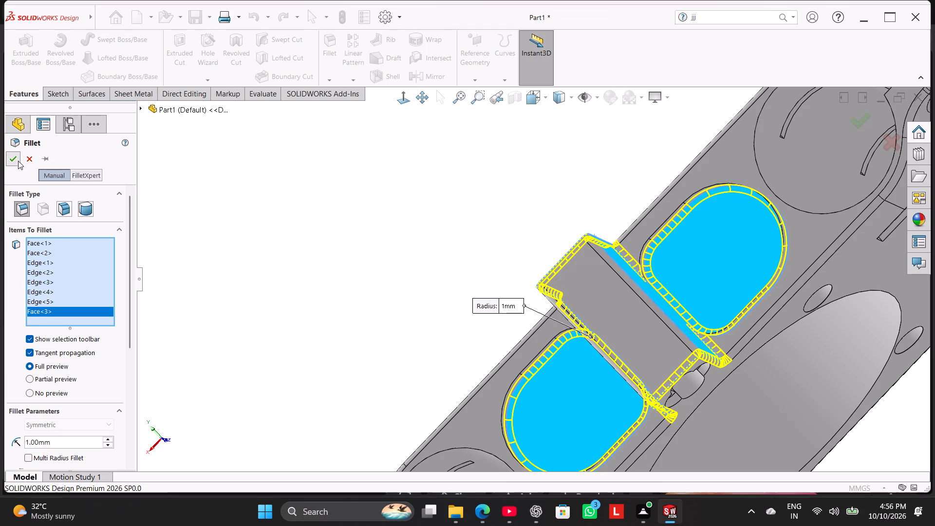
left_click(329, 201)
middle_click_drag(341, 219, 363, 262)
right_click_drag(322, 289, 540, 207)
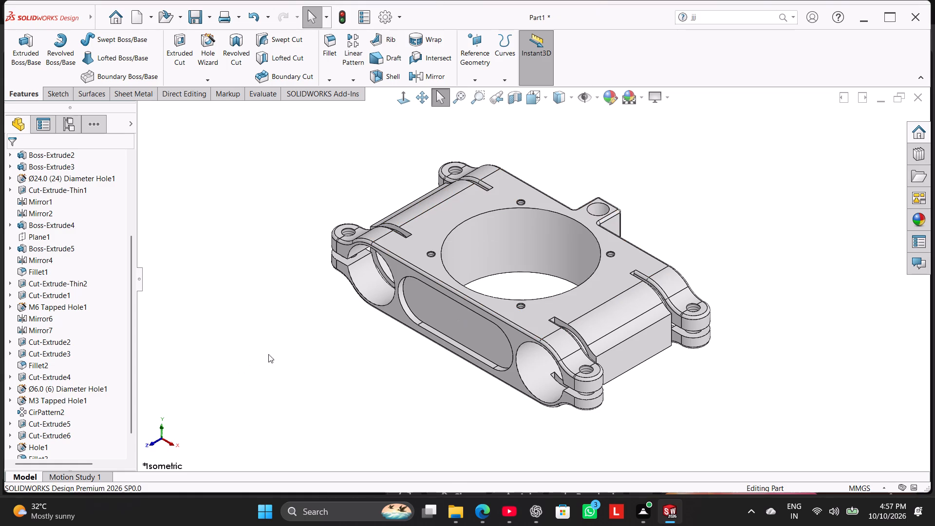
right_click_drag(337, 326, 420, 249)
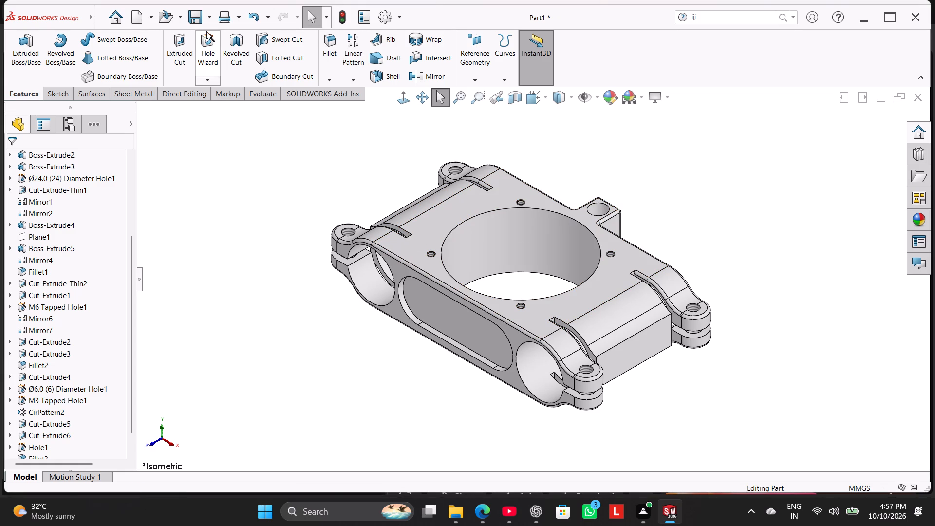
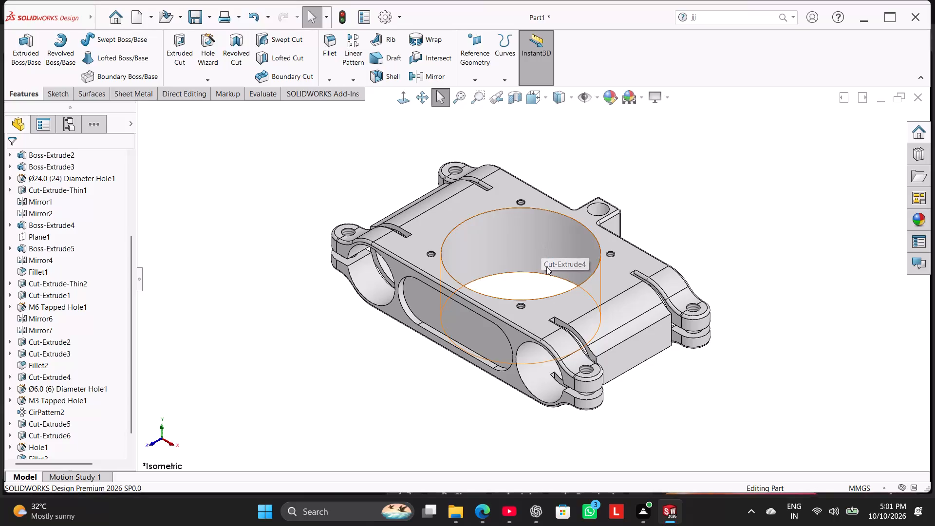
Edit the last 1 mm fillet and add the opening edge of one rear pocket to its selection.
scroll(537, 306, "down", 3)
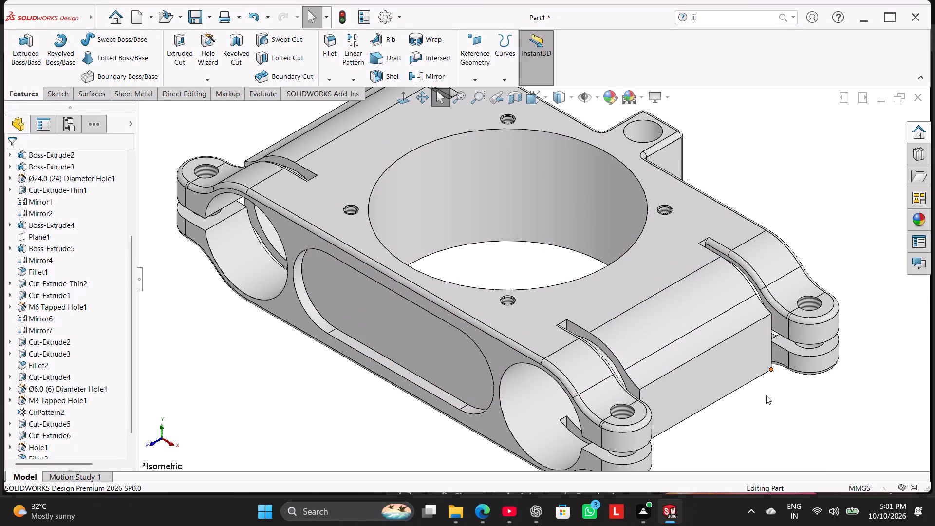
middle_click_drag(771, 398, 764, 431)
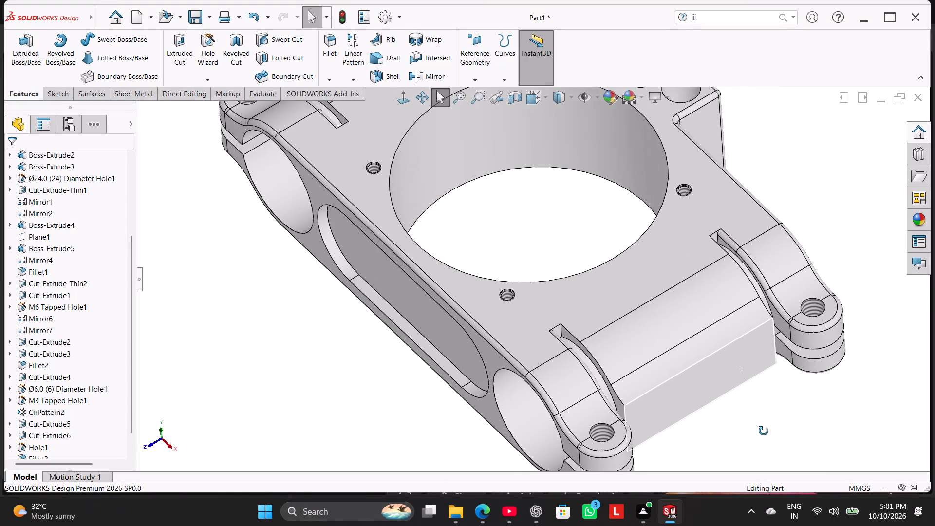
middle_click_drag(764, 431, 759, 403)
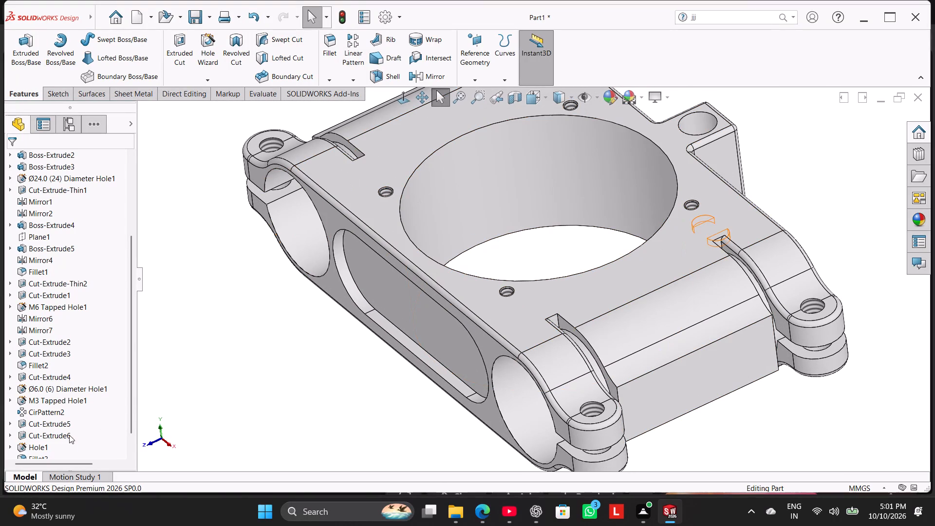
left_click_drag(131, 357, 123, 456)
right_click(45, 442)
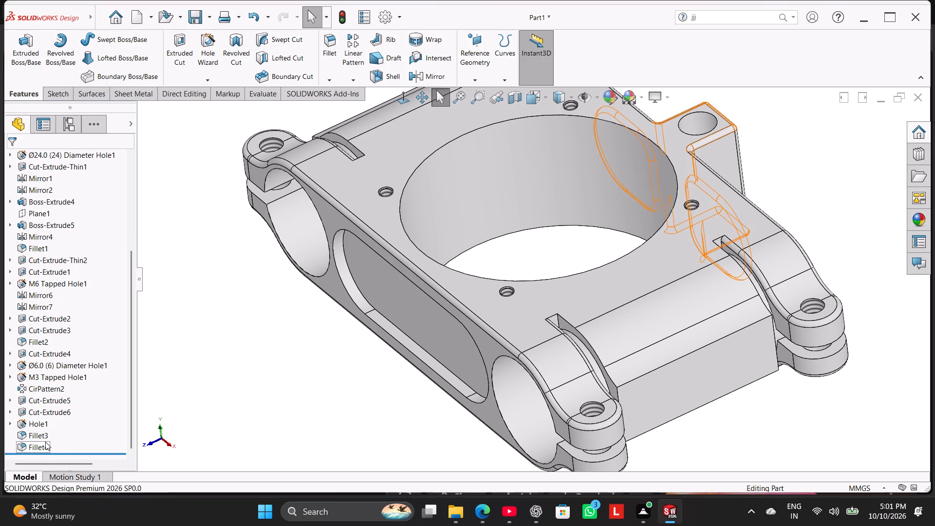
left_click(52, 273)
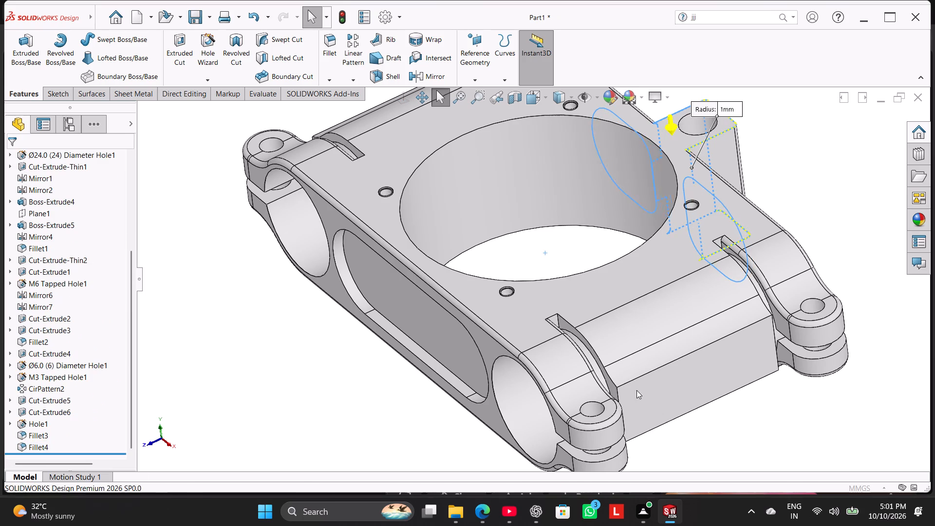
middle_click_drag(781, 199, 721, 274)
scroll(829, 253, "down", 4)
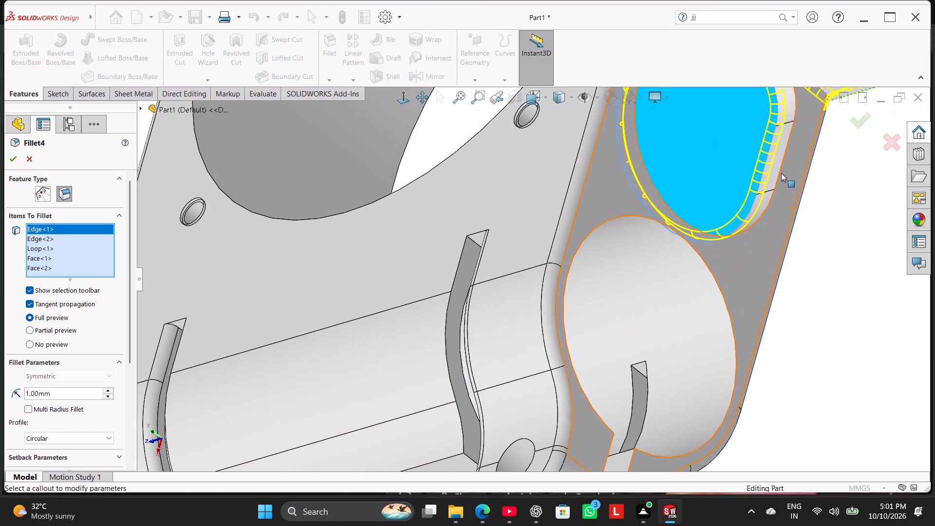
left_click(781, 166)
Add the opening edge of the other rear pocket, across the tab, to the 1 mm fillet.
scroll(859, 244, "up", 3)
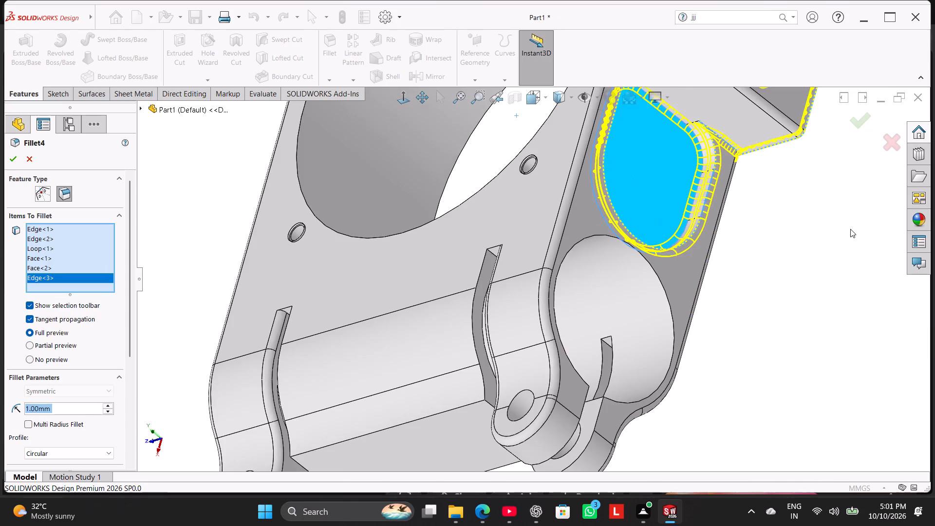
scroll(850, 229, "up", 1)
middle_click_drag(800, 151, 783, 200)
scroll(783, 200, "down", 1)
scroll(776, 158, "up", 3)
scroll(737, 131, "down", 1)
middle_click_drag(735, 136, 716, 210)
scroll(692, 160, "down", 3)
middle_click_drag(587, 171, 628, 157)
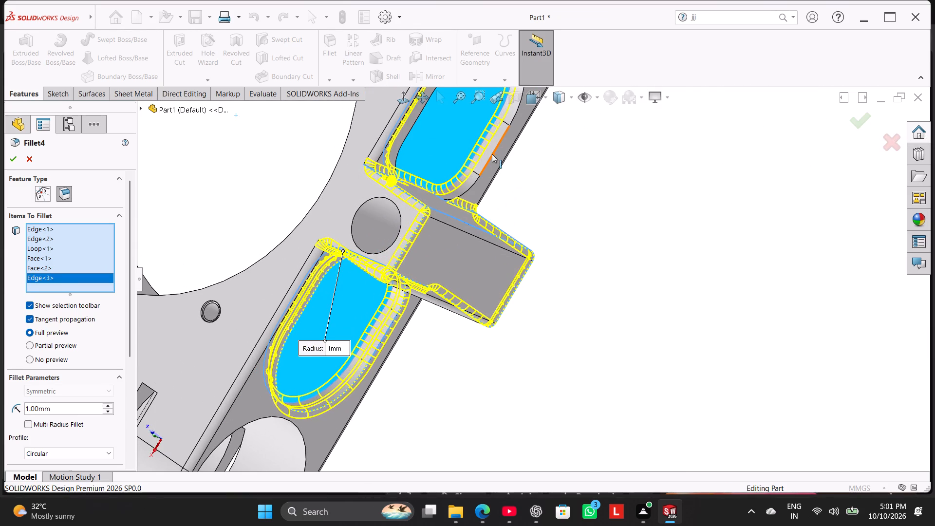
left_click(496, 149)
Add the floor edge and the opening edge of the elongated front pocket to the 1 mm fillet.
middle_click_drag(562, 174, 562, 172)
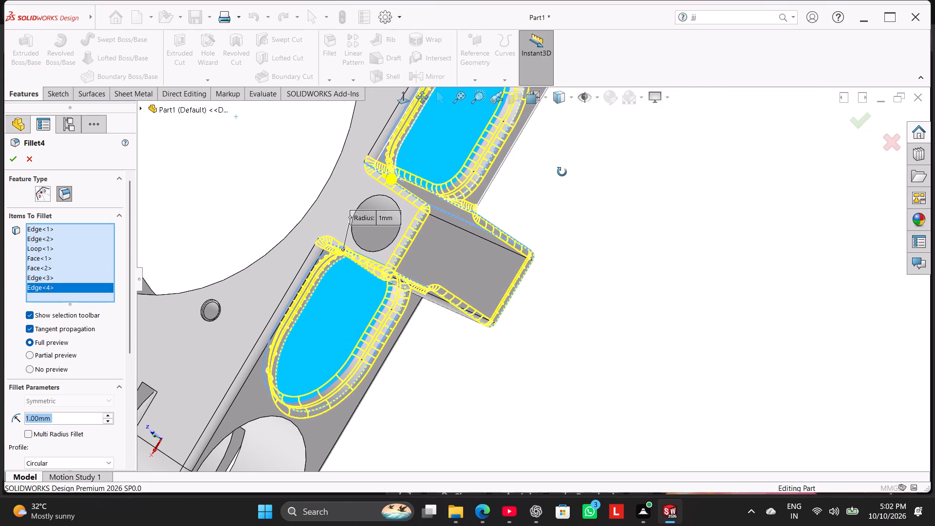
middle_click_drag(562, 172, 578, 140)
scroll(519, 348, "down", 3)
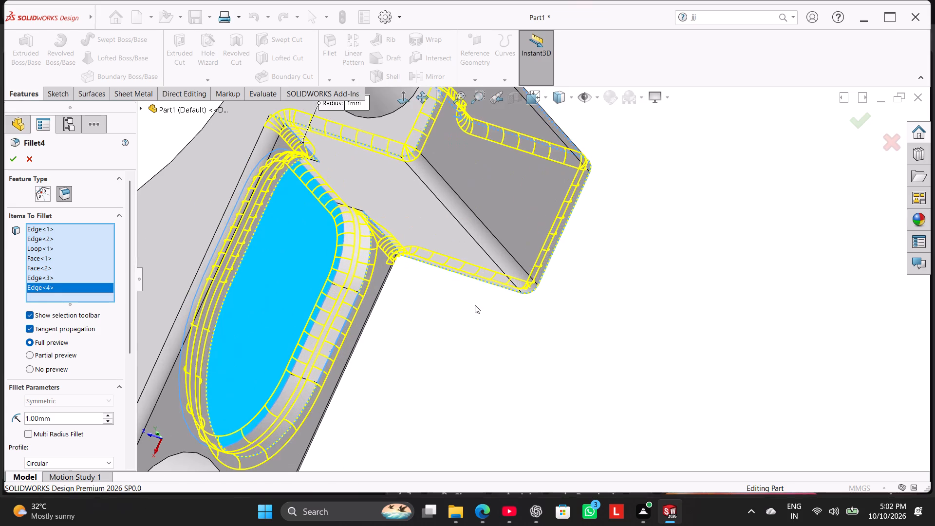
scroll(474, 300, "down", 1)
middle_click_drag(454, 305, 500, 277)
scroll(508, 295, "up", 2)
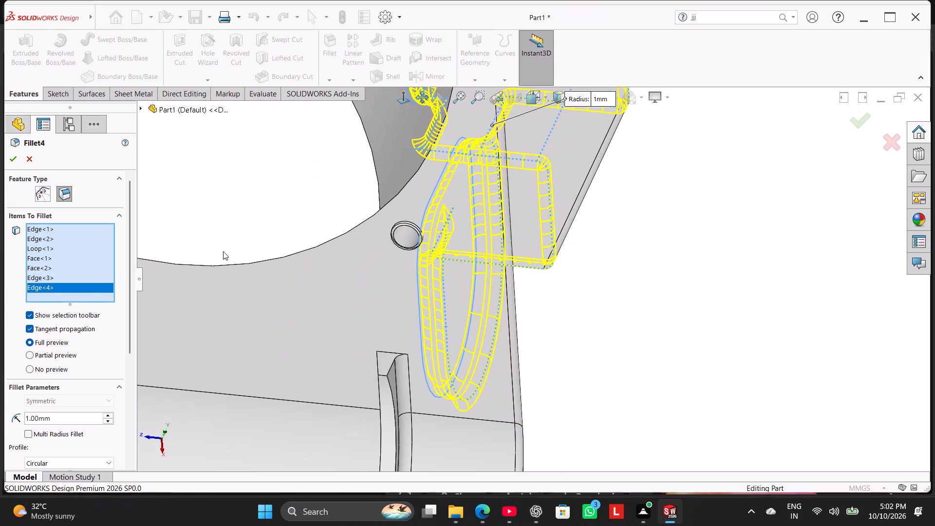
scroll(203, 238, "up", 6)
middle_click_drag(250, 261, 269, 292)
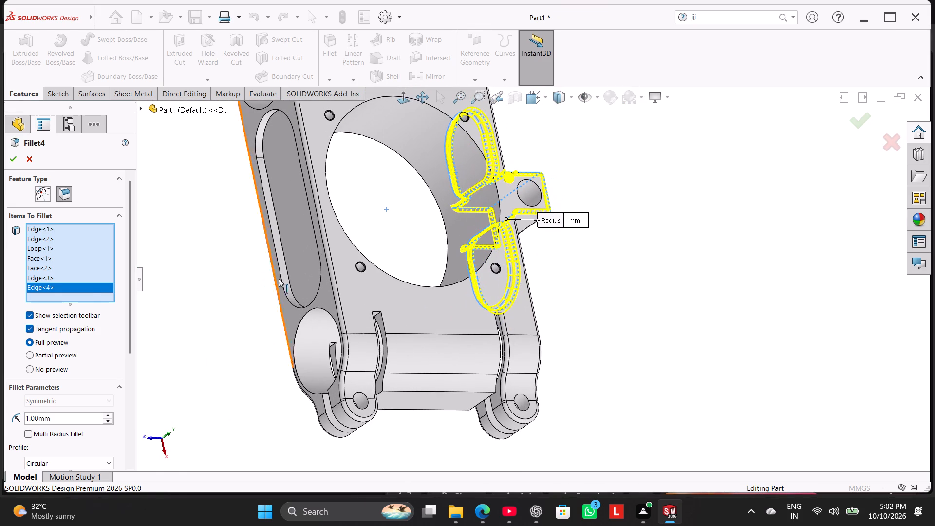
left_click(286, 259)
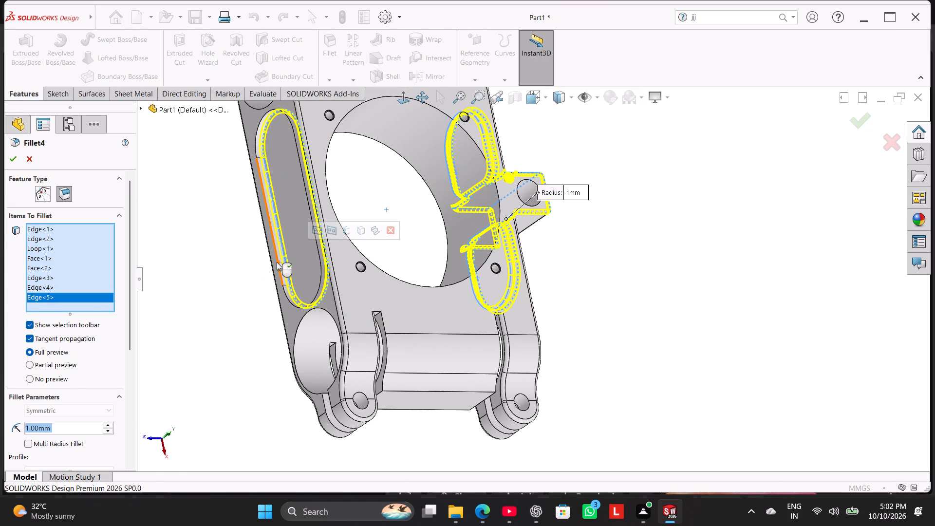
left_click(277, 262)
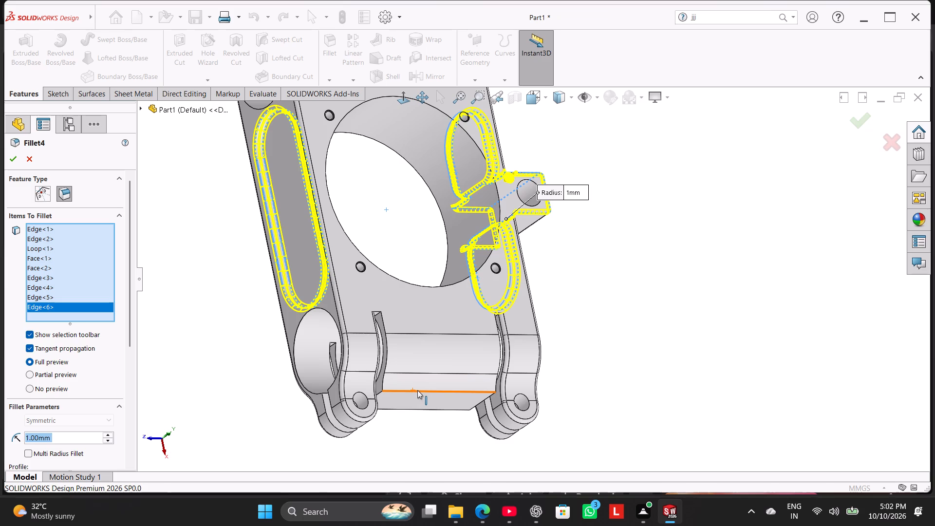
Add the two long edges of the body's flat end face between the clamp ears to the 1 mm fillet.
left_click(417, 390)
middle_click_drag(419, 414, 422, 318)
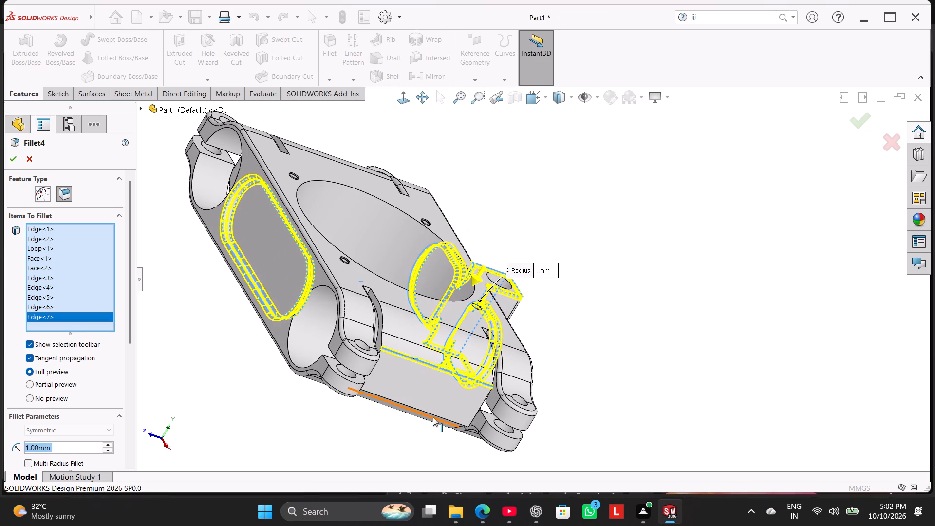
left_click(434, 414)
Add the two long edges of the opposite flat end face to the selection and apply the edited 1 mm fillet.
scroll(395, 321, "up", 4)
middle_click_drag(408, 206, 450, 347)
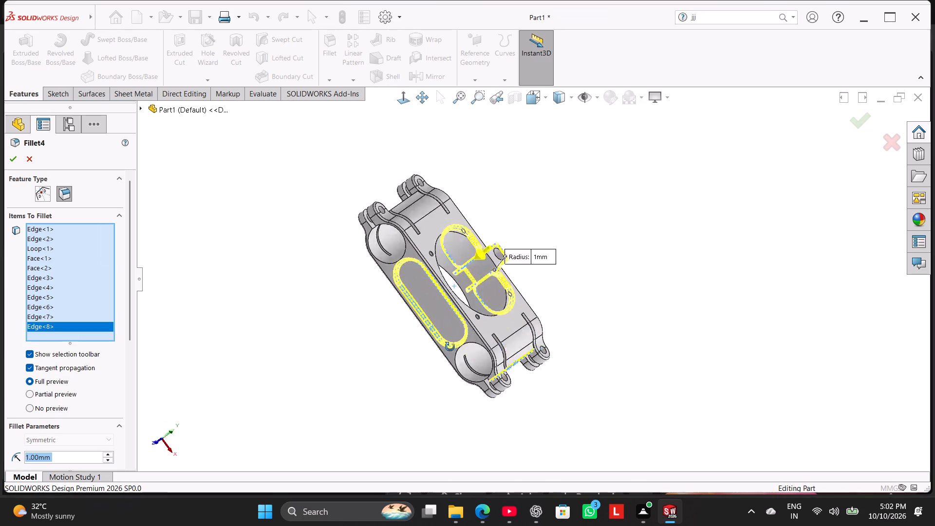
middle_click_drag(450, 347, 467, 403)
scroll(467, 403, "down", 1)
scroll(449, 311, "down", 4)
scroll(408, 211, "up", 3)
scroll(528, 105, "down", 2)
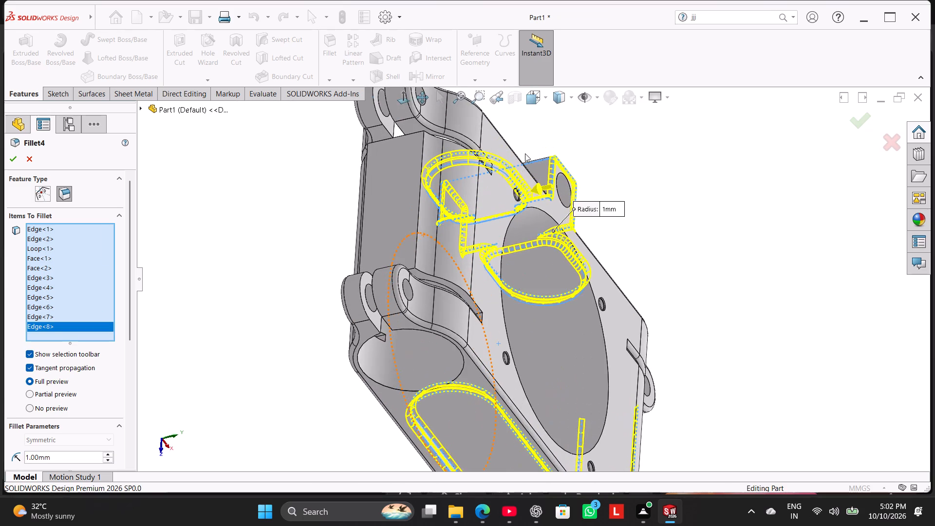
scroll(525, 153, "down", 2)
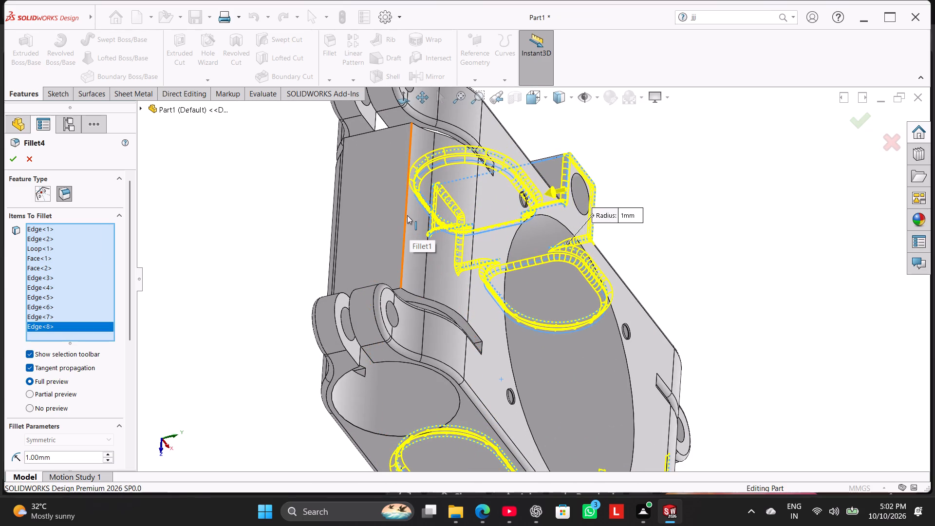
left_click(406, 212)
middle_click_drag(409, 244, 438, 281)
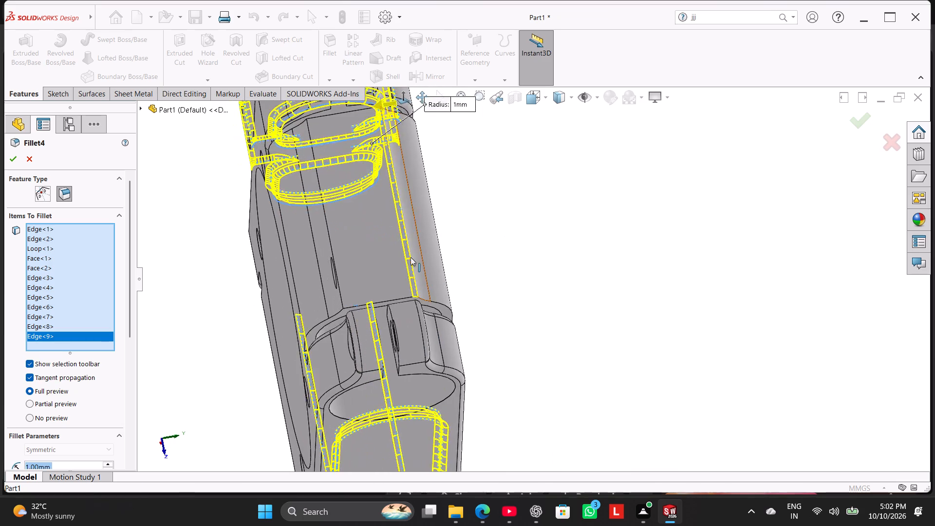
scroll(411, 257, "up", 4)
middle_click_drag(425, 254, 455, 262)
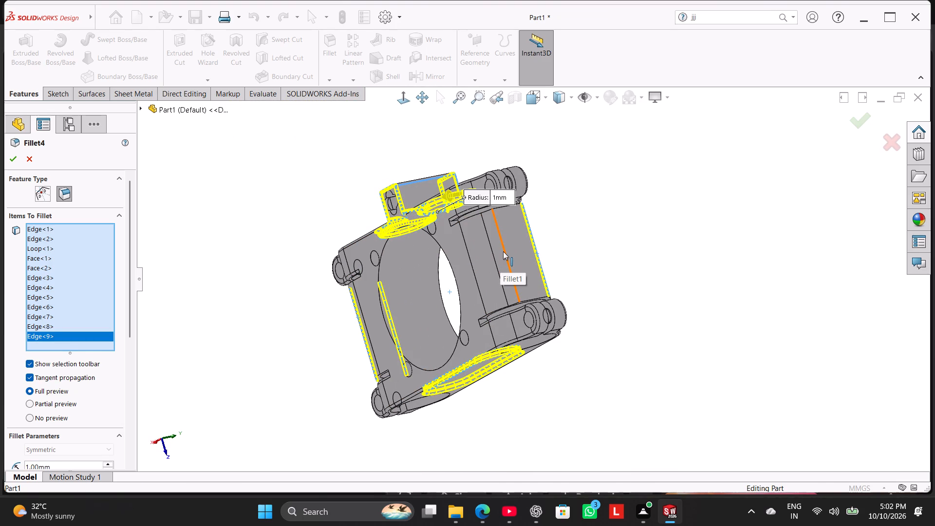
left_click(503, 251)
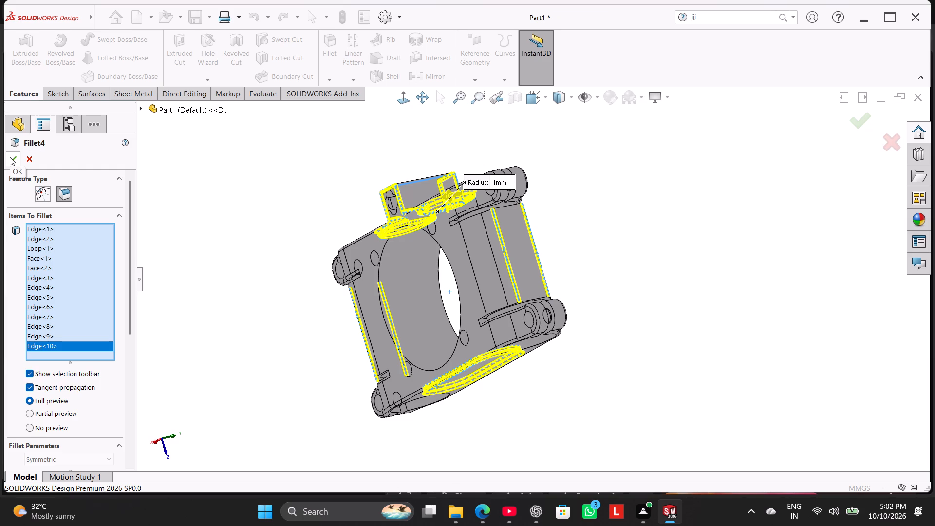
left_click(10, 157)
left_click(246, 232)
Start a sketch on the slit-side face of a clamp ear and convert the face's outline into sketch entities.
right_click_drag(299, 261, 364, 217)
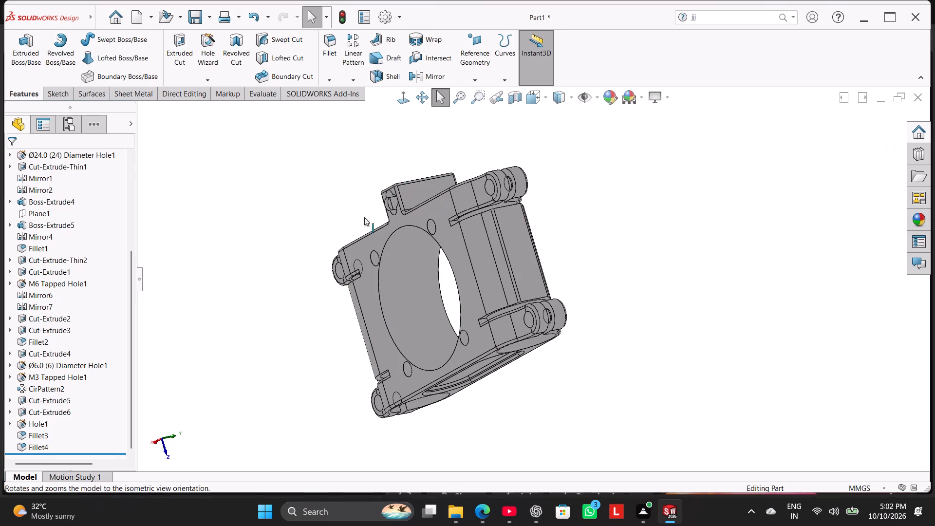
right_click_drag(364, 217, 410, 189)
scroll(779, 349, "down", 4)
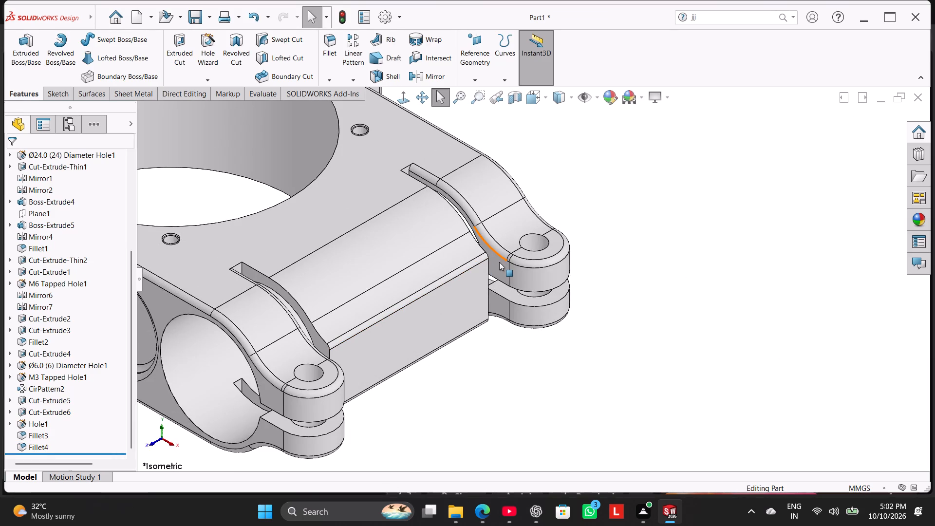
right_click(499, 262)
left_click(526, 243)
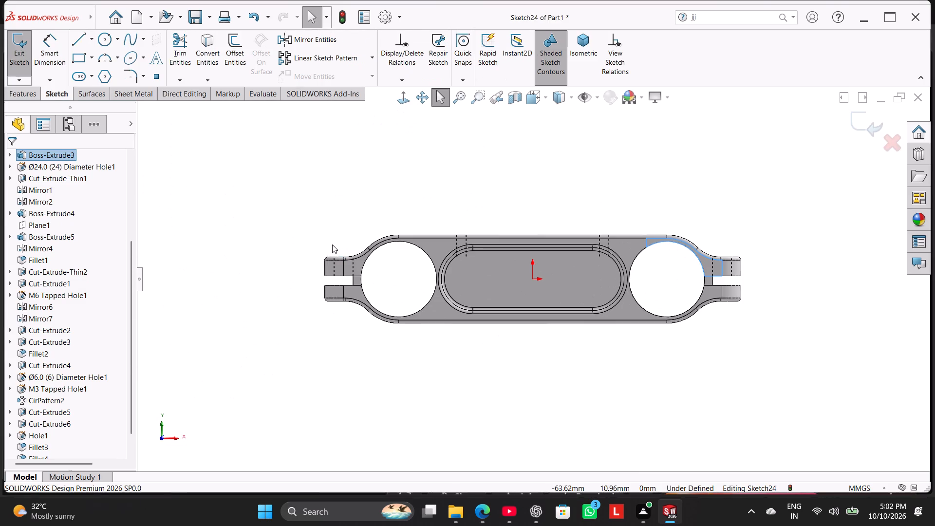
left_click(216, 46)
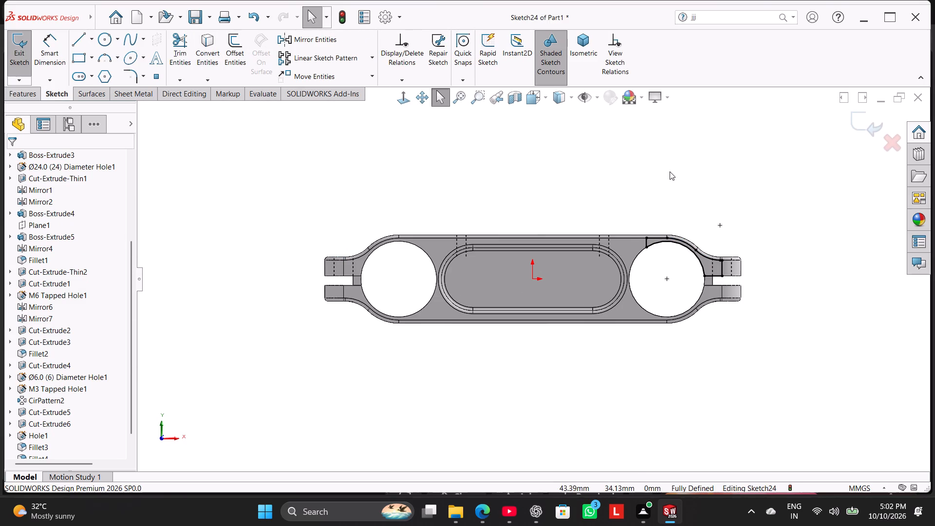
Examine the two converted arcs above the bore and how they lie against the clamp ear and slit.
scroll(674, 181, "down", 5)
scroll(734, 393, "down", 1)
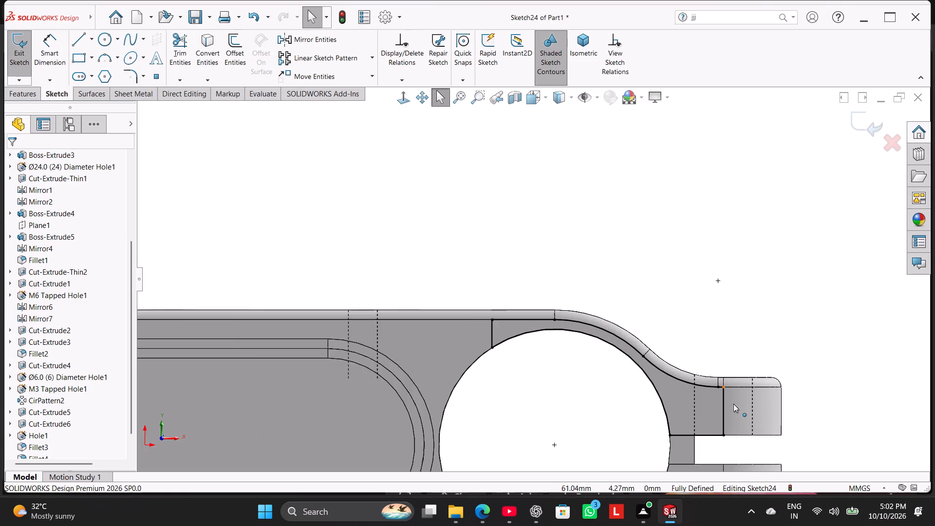
scroll(733, 404, "down", 1)
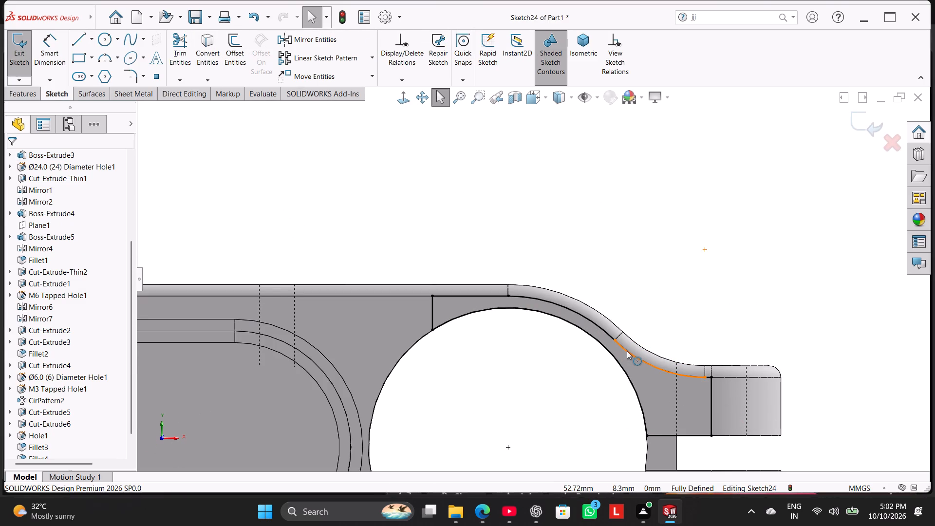
left_click(627, 351)
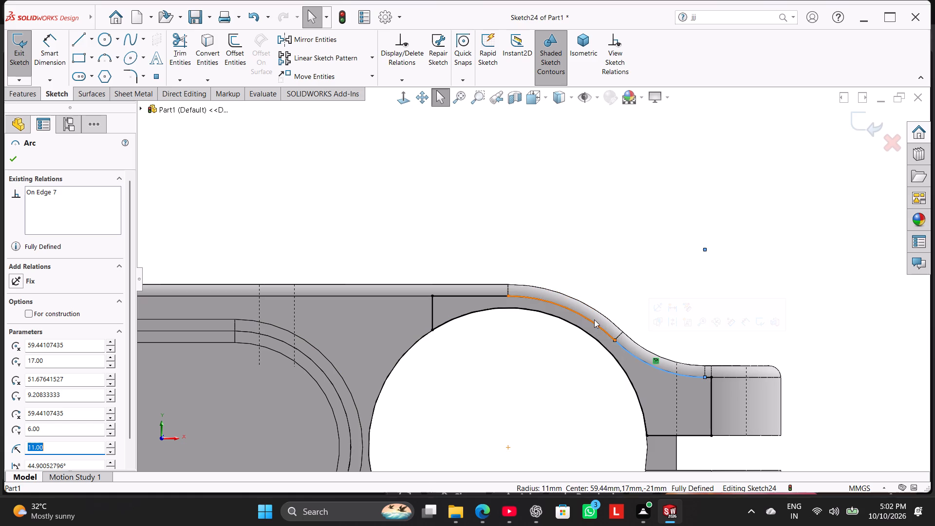
left_click(594, 319)
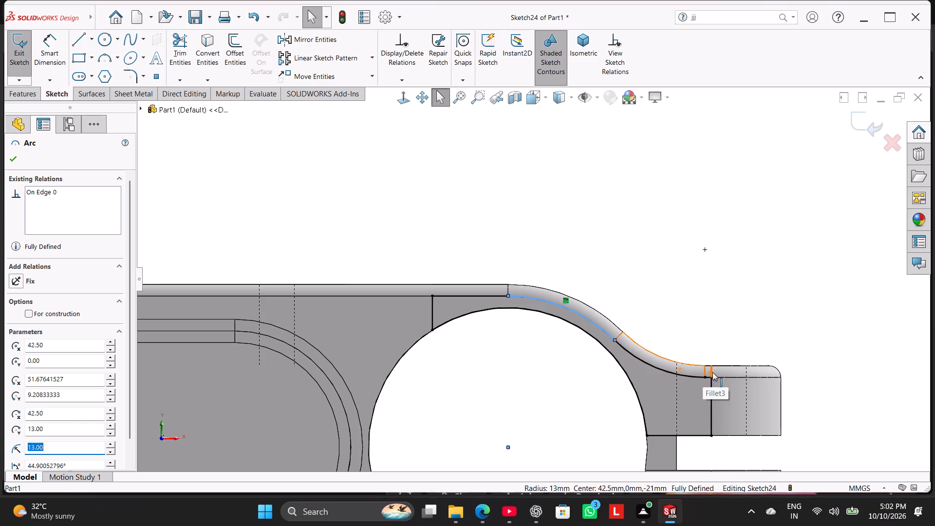
right_click(647, 261)
left_click(608, 250)
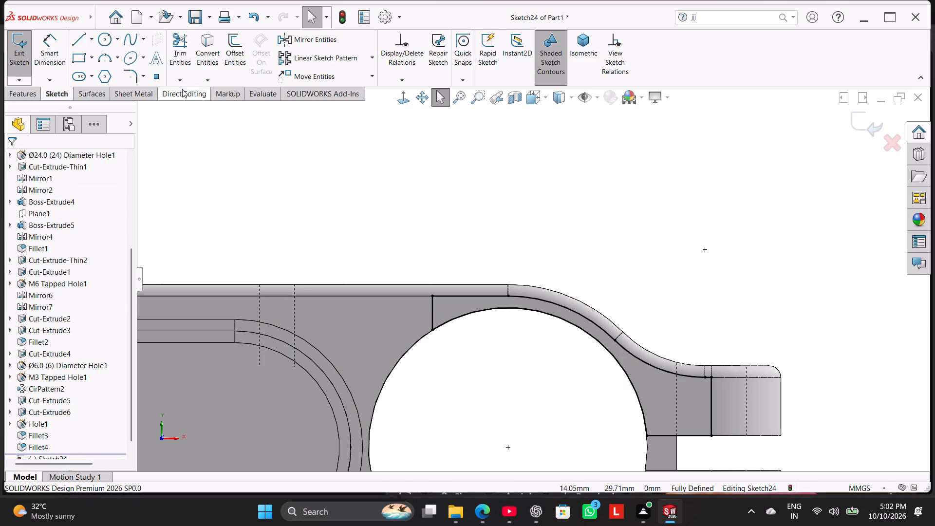
middle_click_drag(613, 256, 604, 315)
scroll(605, 299, "down", 1)
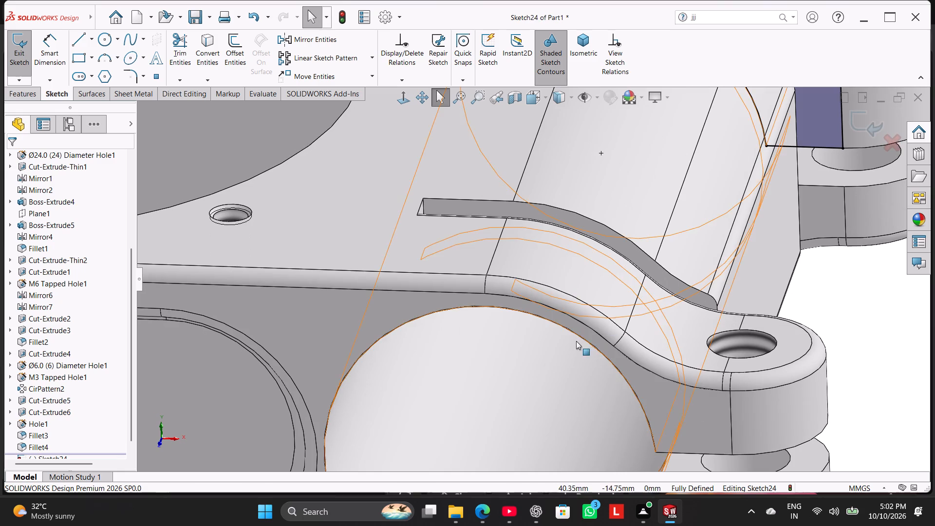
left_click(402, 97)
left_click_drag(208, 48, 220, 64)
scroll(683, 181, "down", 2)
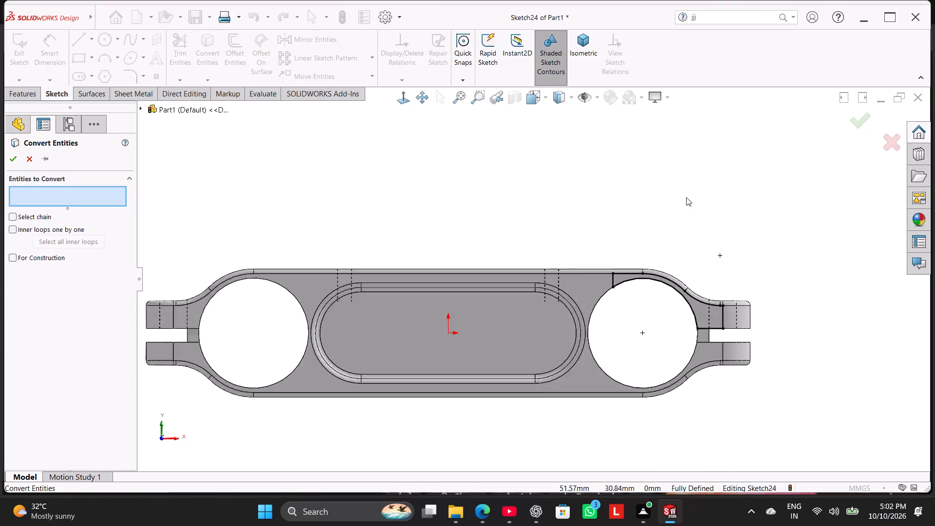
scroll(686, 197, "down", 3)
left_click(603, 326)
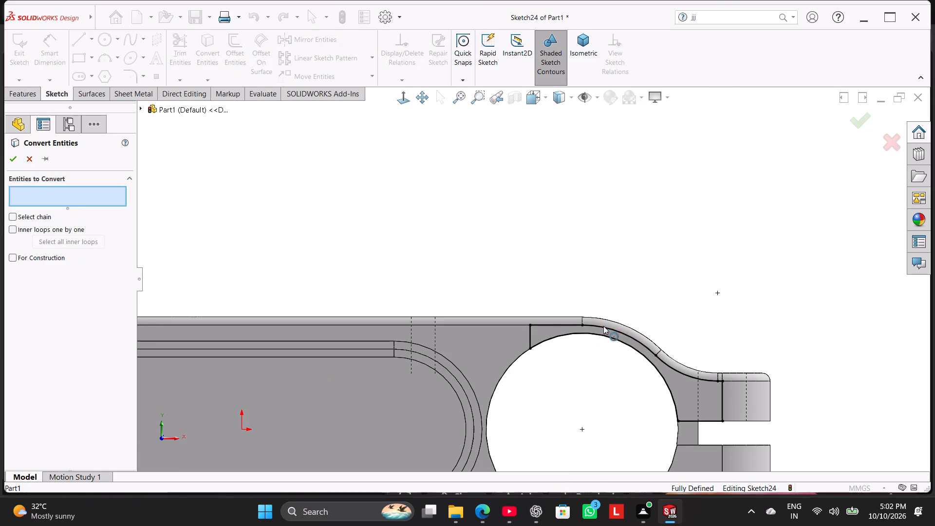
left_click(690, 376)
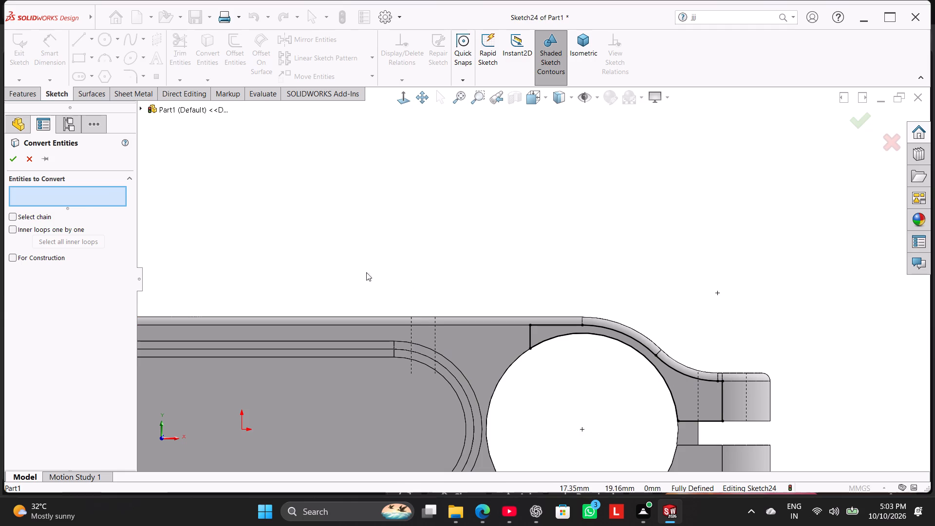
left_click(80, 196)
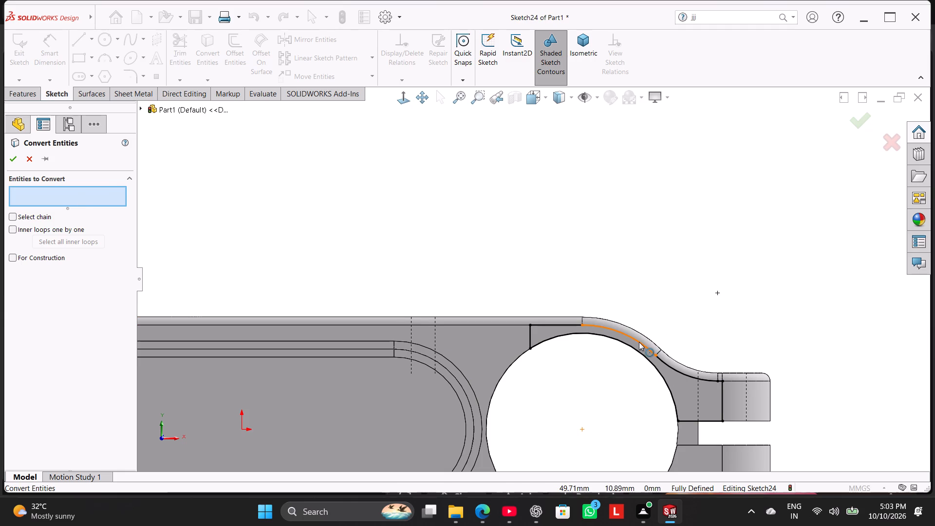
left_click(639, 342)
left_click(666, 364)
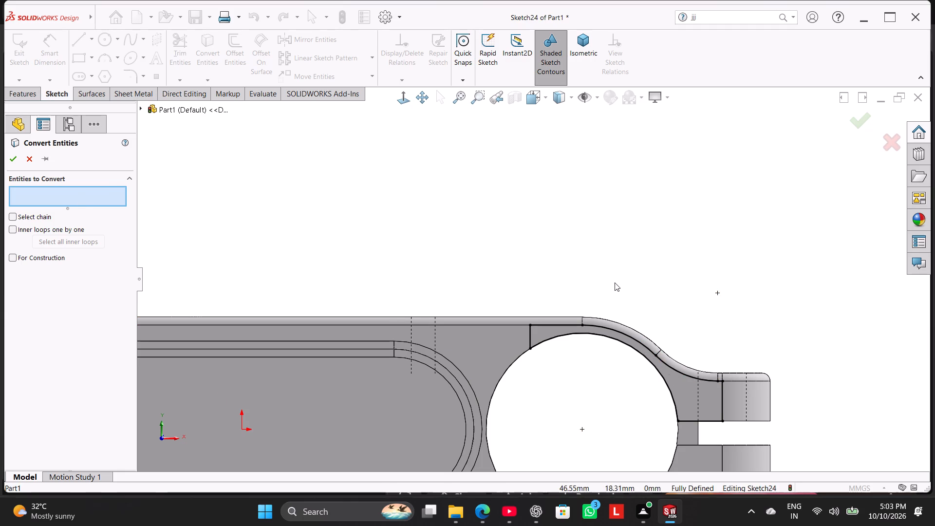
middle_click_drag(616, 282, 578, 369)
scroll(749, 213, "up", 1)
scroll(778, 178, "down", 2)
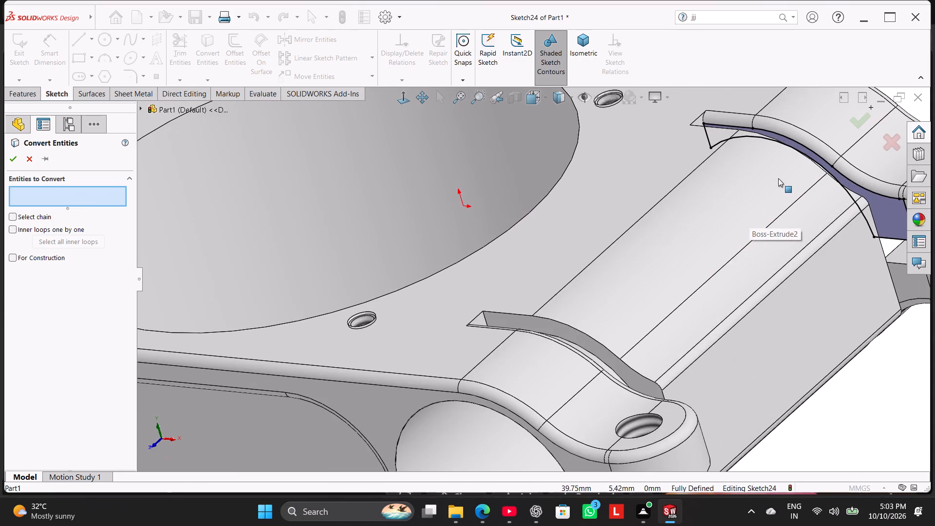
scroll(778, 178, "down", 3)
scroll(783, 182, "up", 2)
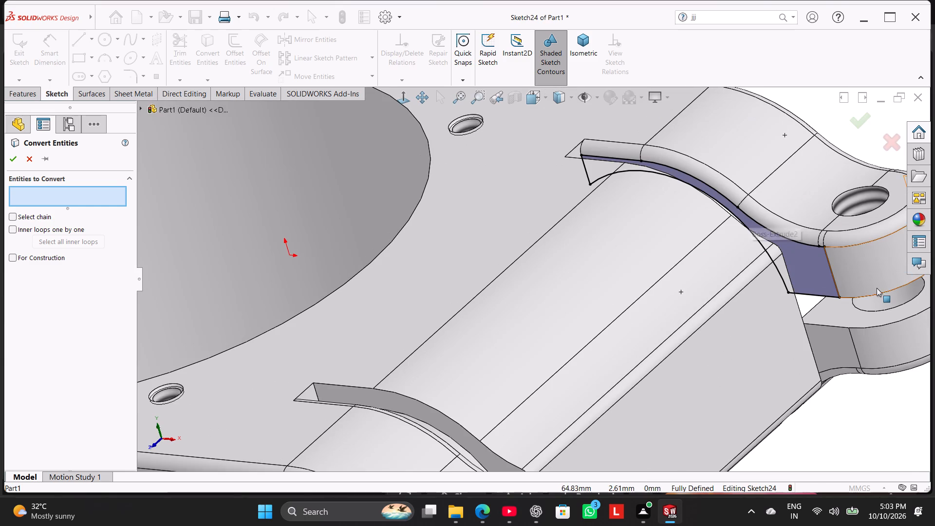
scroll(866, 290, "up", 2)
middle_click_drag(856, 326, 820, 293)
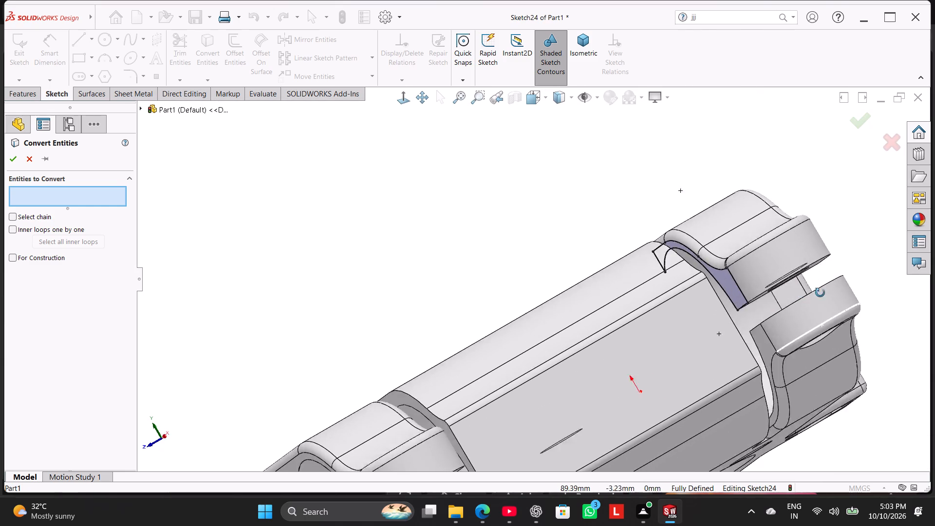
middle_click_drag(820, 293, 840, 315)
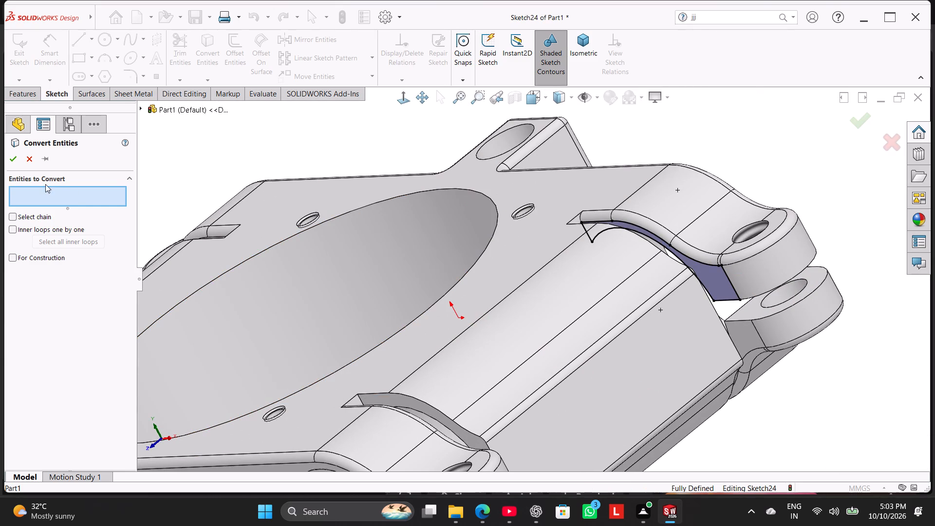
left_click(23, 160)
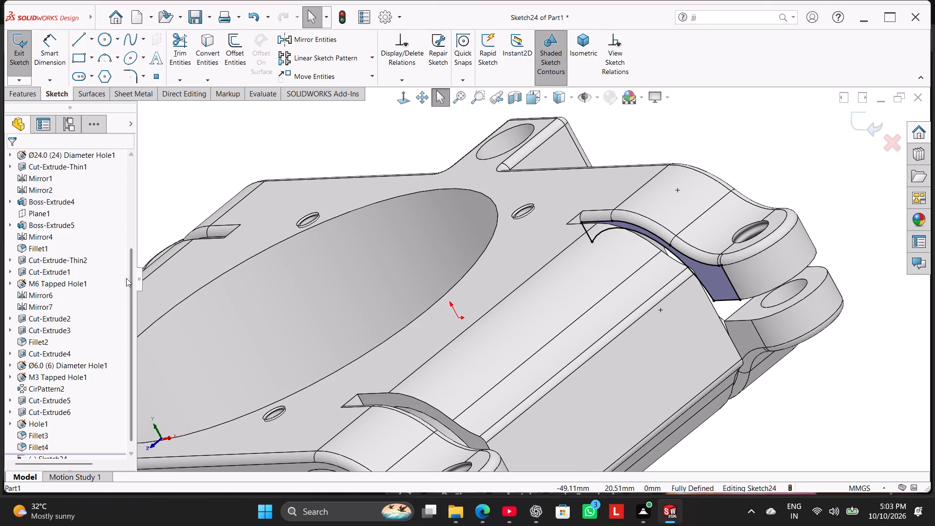
Power-trim the short vertical line and the straight top line beside the bore, without keeping trimmed entities as construction geometry.
left_click_drag(129, 276, 144, 372)
right_click(50, 448)
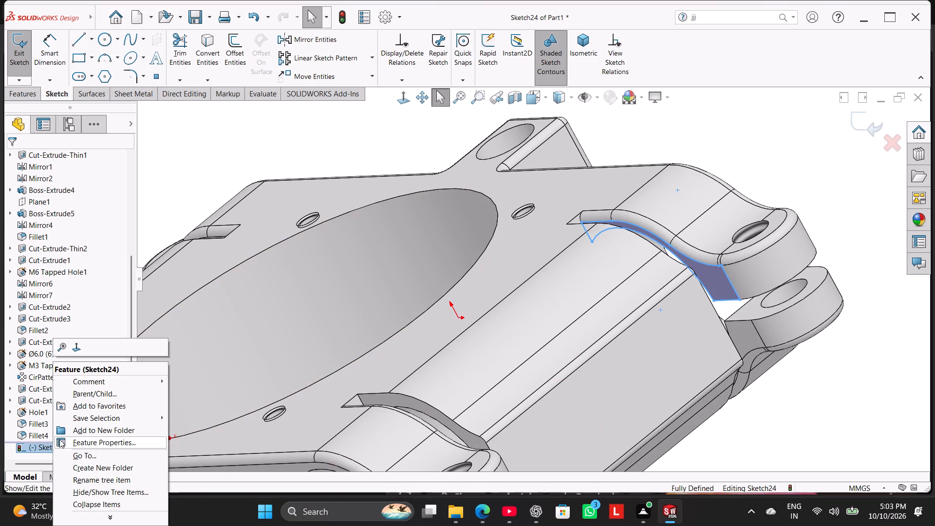
left_click(76, 344)
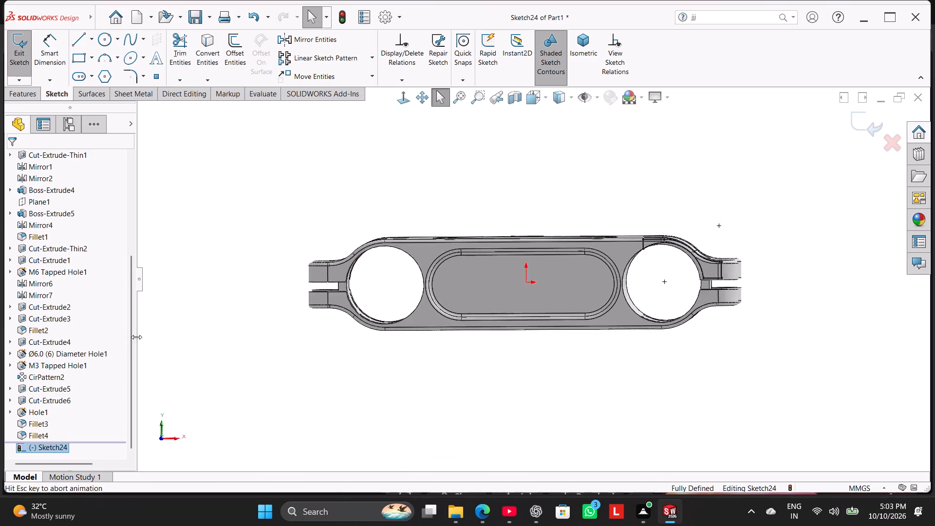
left_click(688, 301)
scroll(698, 192, "down", 4)
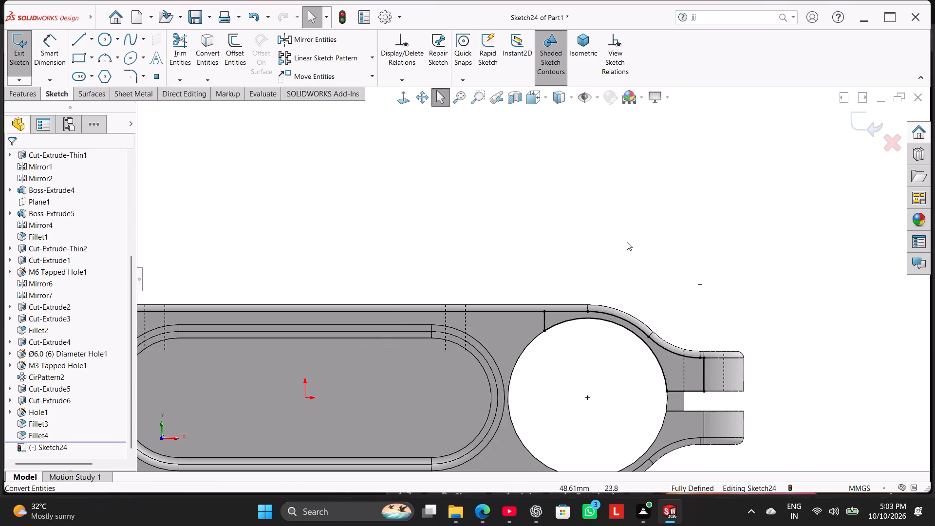
scroll(625, 277, "down", 3)
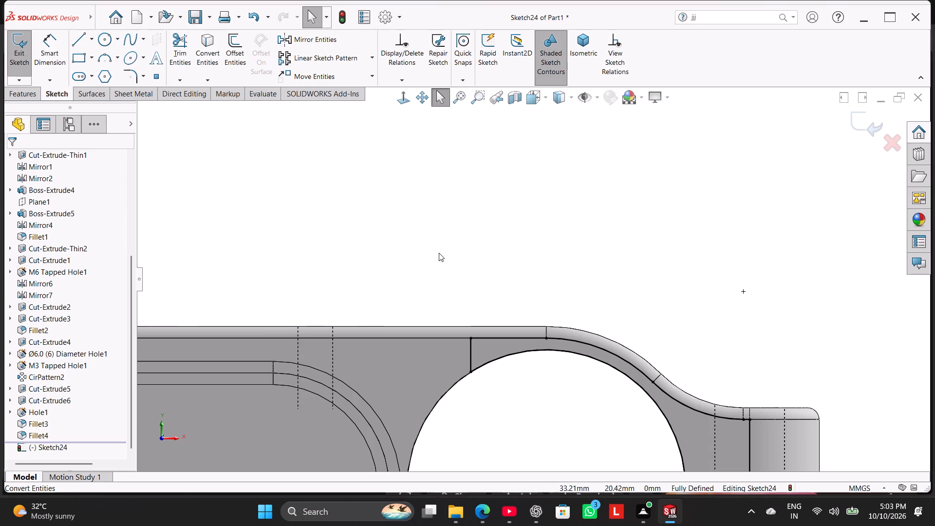
left_click(189, 49)
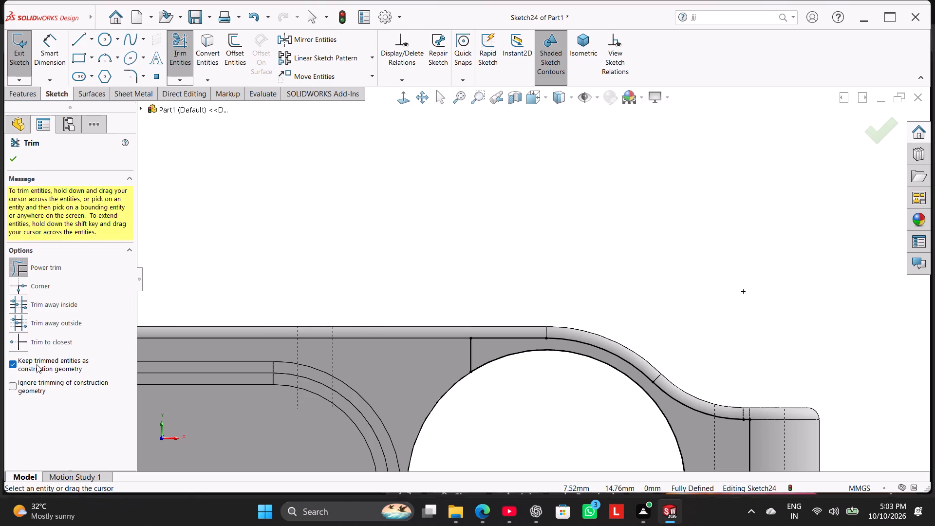
left_click(37, 364)
left_click_drag(445, 252, 495, 382)
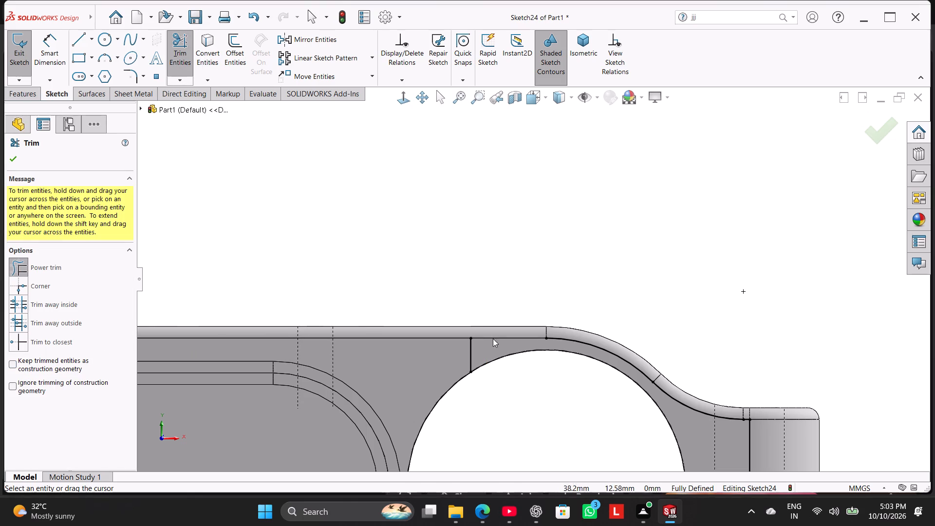
left_click_drag(460, 308, 481, 374)
Trim the clamp ear's vertical line, slit-edge line and short top stub, leaving only the two tangent arcs above the bore.
scroll(684, 431, "up", 1)
left_click_drag(731, 412, 653, 425)
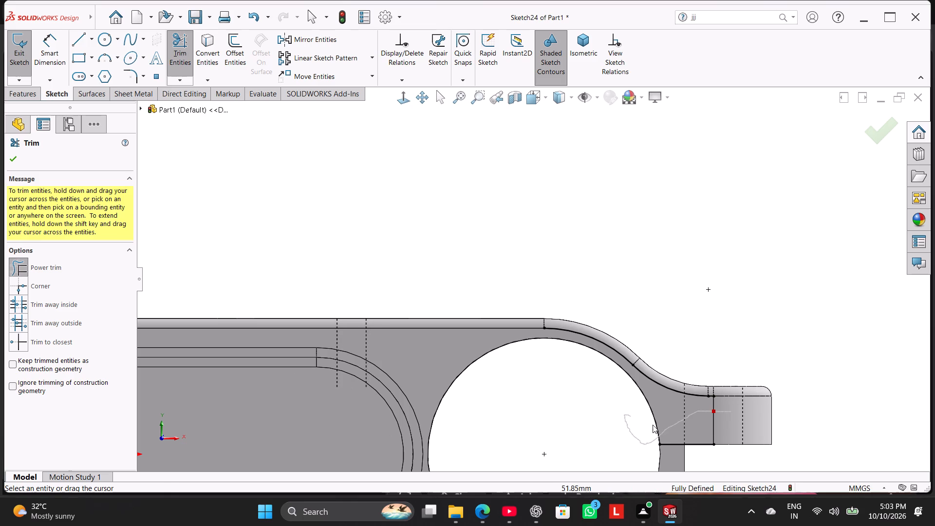
left_click_drag(653, 425, 715, 448)
scroll(700, 353, "down", 5)
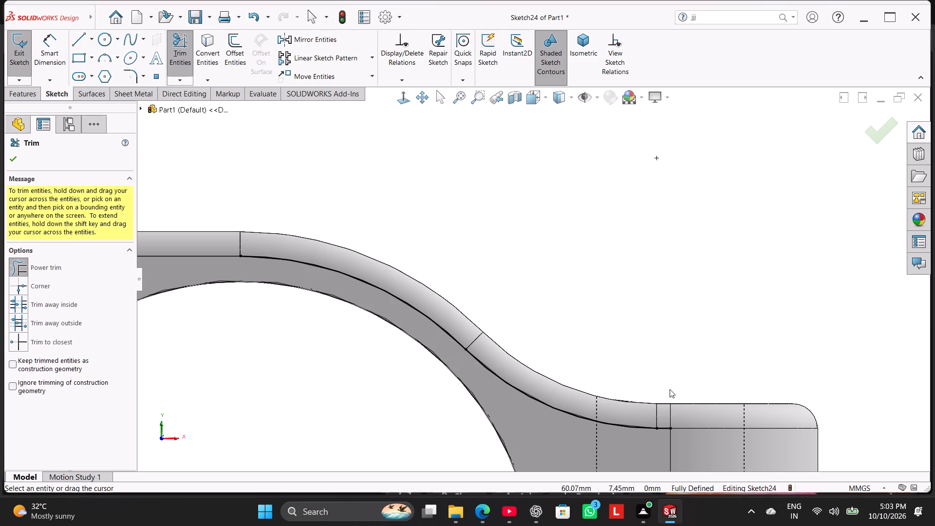
left_click_drag(666, 386, 661, 441)
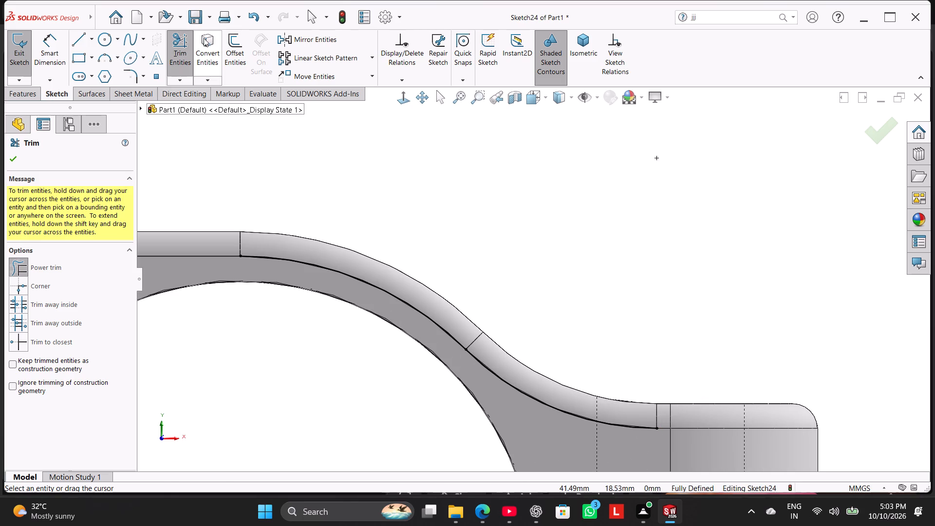
Offset the chain of two arcs outward by 10 mm.
left_click(226, 49)
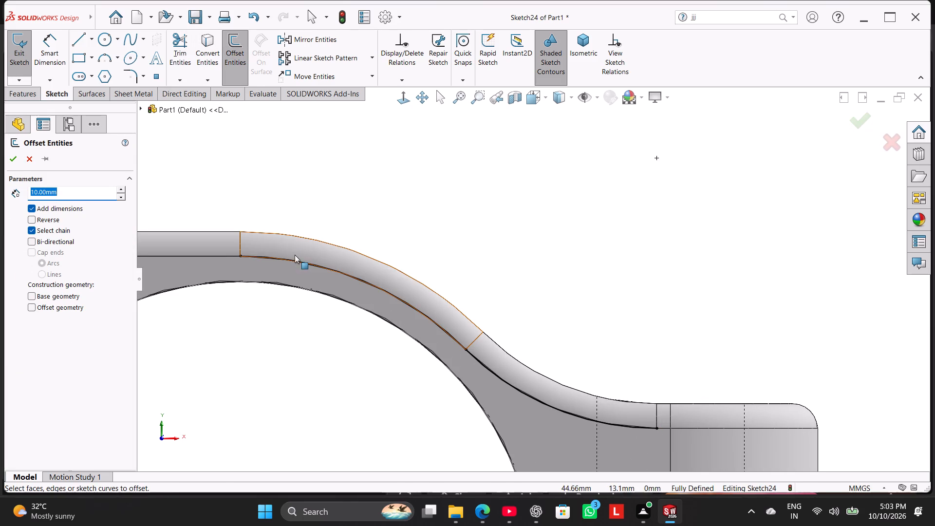
left_click(303, 263)
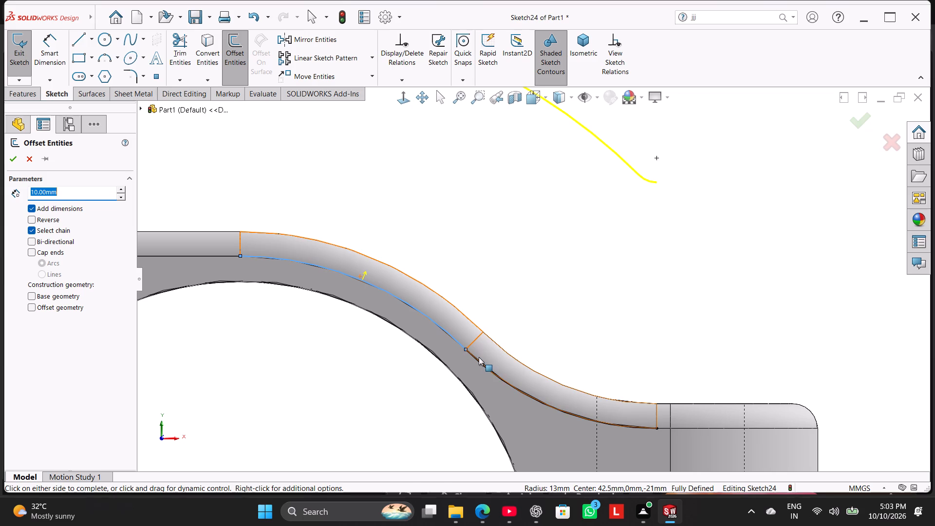
left_click(479, 357)
scroll(375, 256, "up", 4)
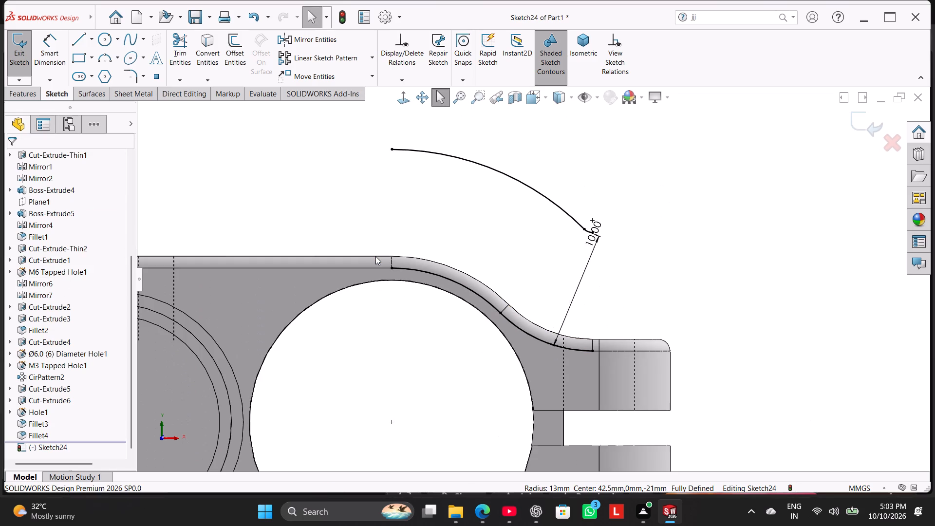
Set the offset distance between the two arc chains to 1 mm.
scroll(452, 248, "down", 2)
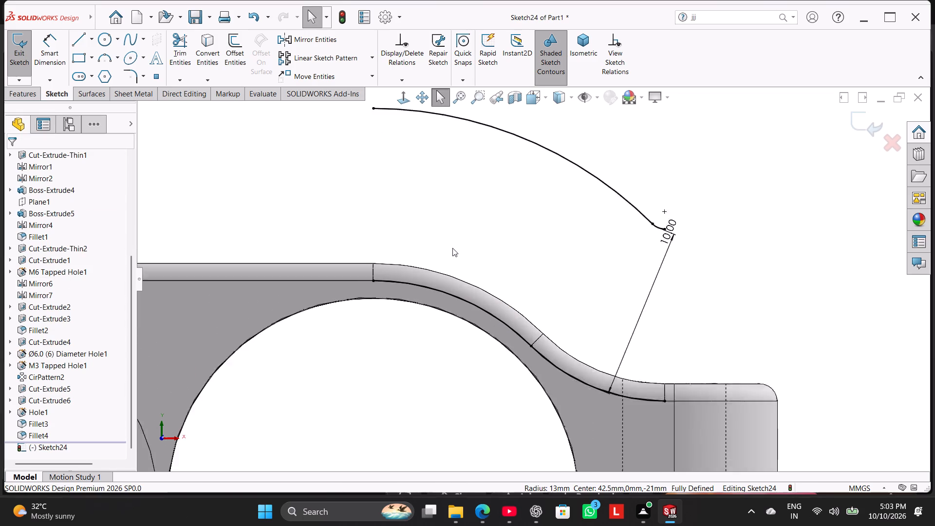
scroll(452, 248, "down", 1)
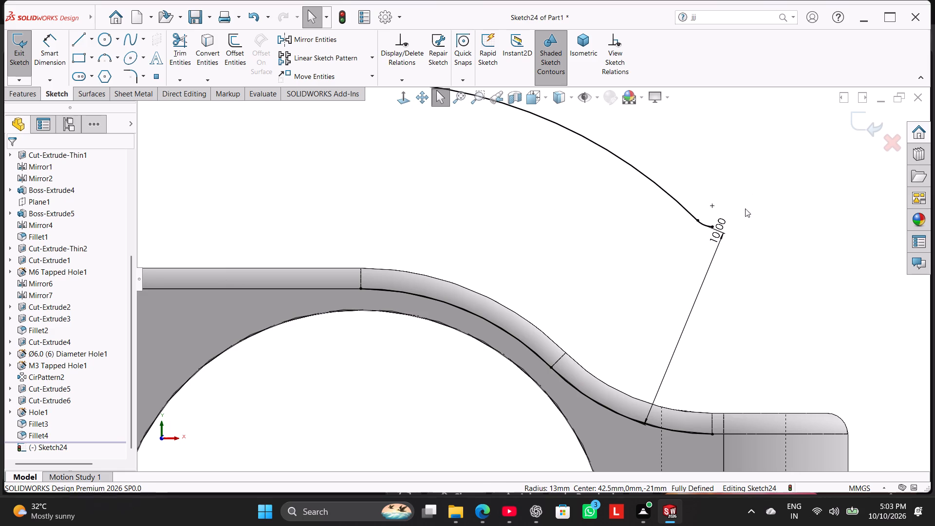
double_click(662, 188)
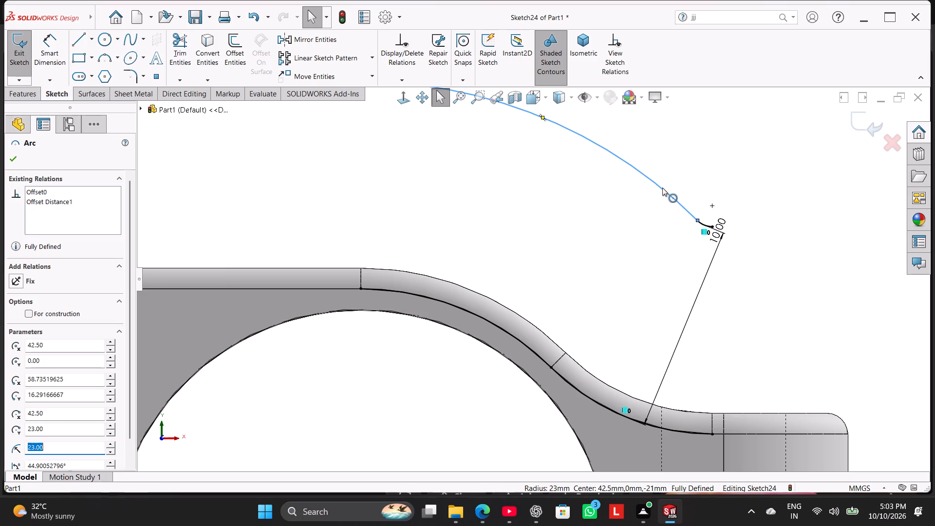
left_click(127, 176)
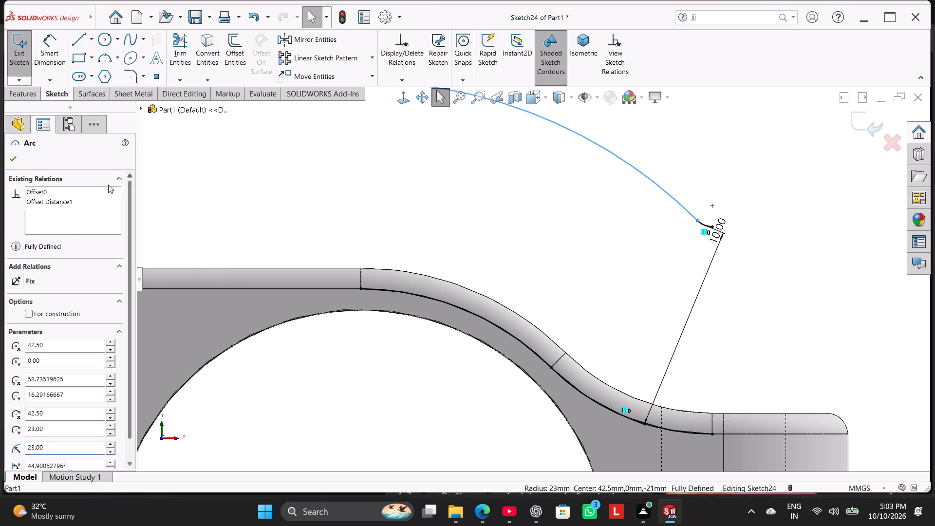
left_click(12, 161)
scroll(449, 252, "up", 2)
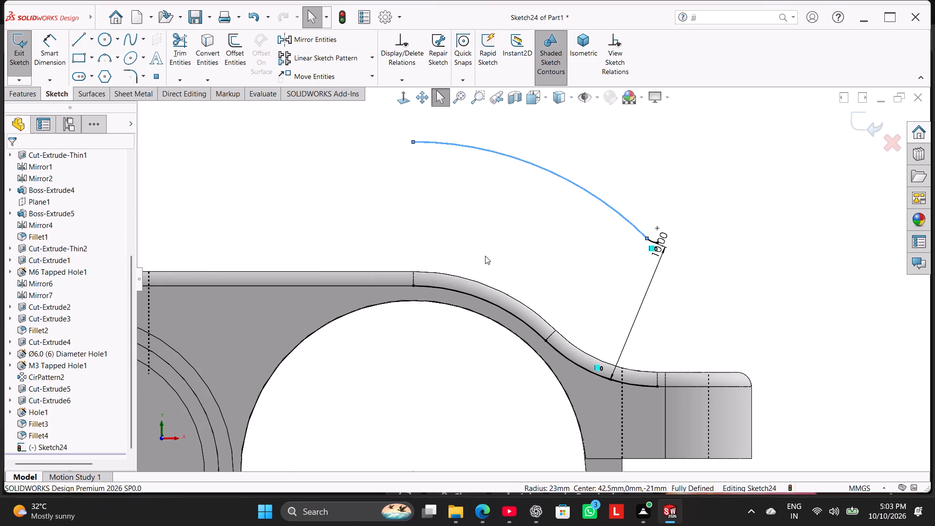
double_click(656, 253)
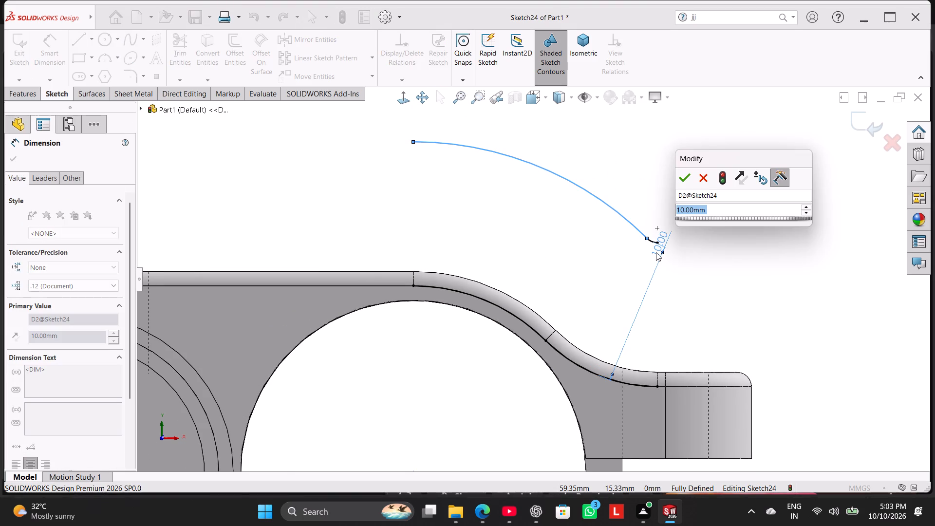
key("1")
key("Return")
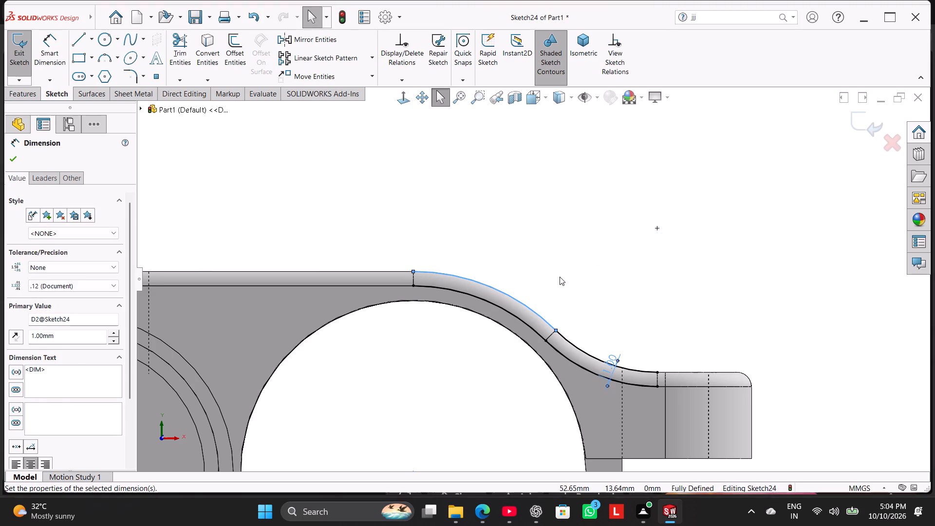
left_click(560, 277)
Draw a 1 mm vertical line joining the inner and outer arcs at their end above the bore centre.
scroll(604, 345, "down", 1)
scroll(151, 232, "down", 1)
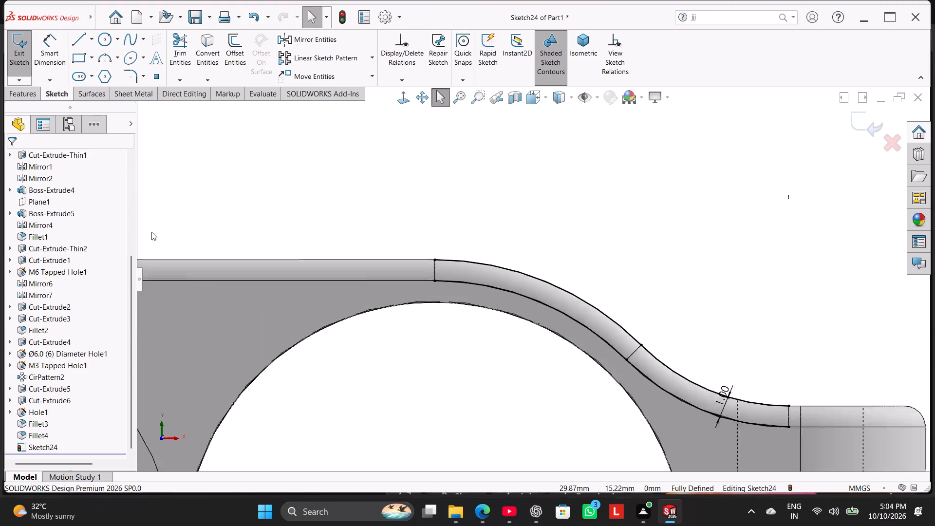
scroll(151, 232, "down", 1)
left_click(82, 42)
scroll(455, 283, "down", 3)
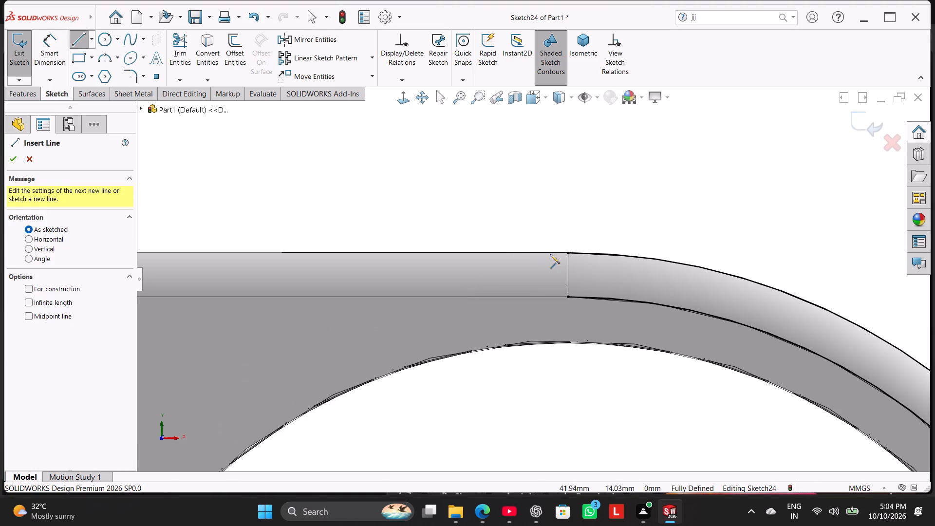
left_click(568, 253)
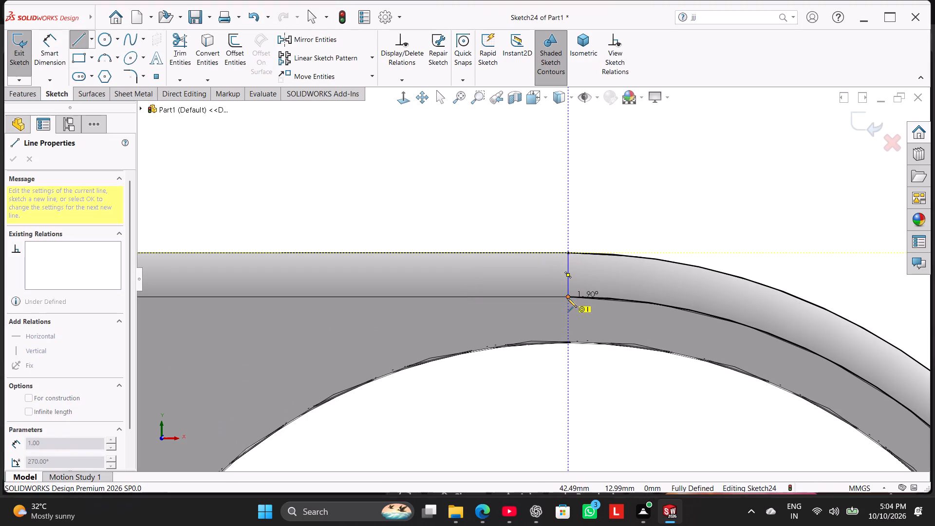
left_click(567, 298)
right_click(526, 178)
left_click(549, 186)
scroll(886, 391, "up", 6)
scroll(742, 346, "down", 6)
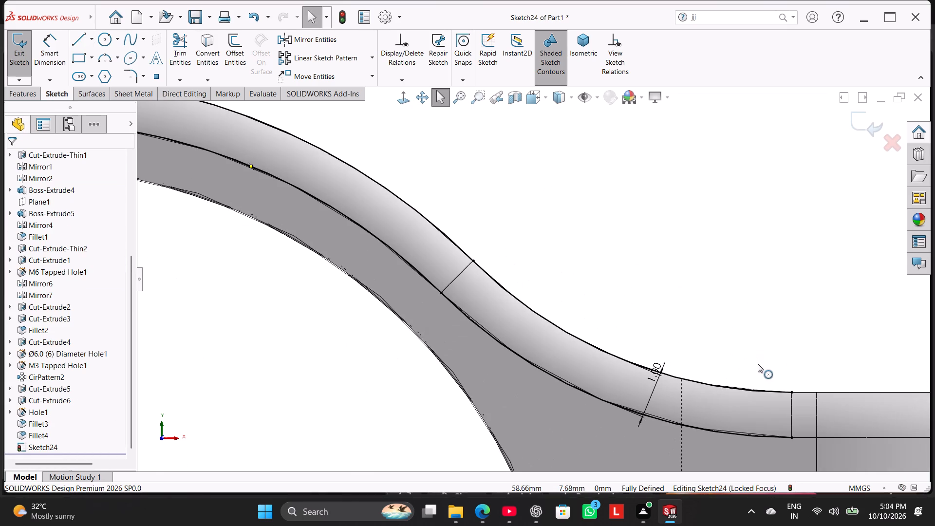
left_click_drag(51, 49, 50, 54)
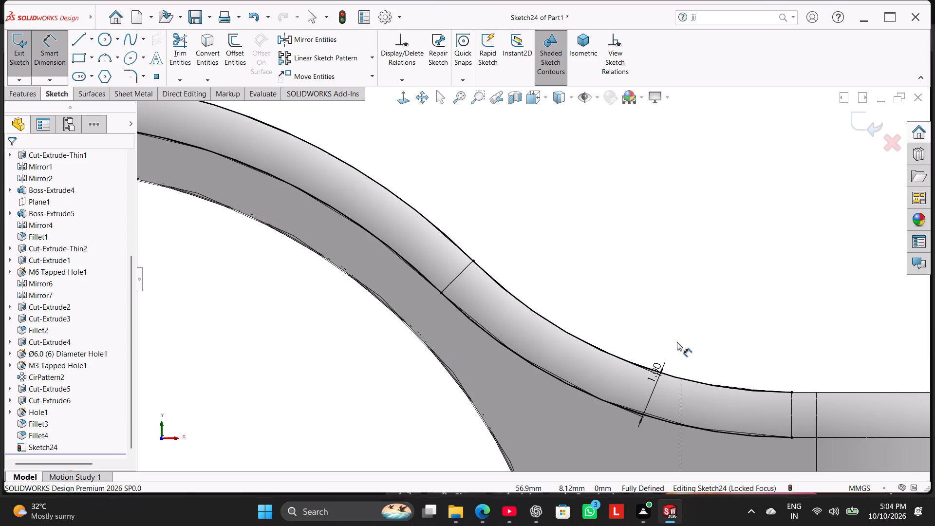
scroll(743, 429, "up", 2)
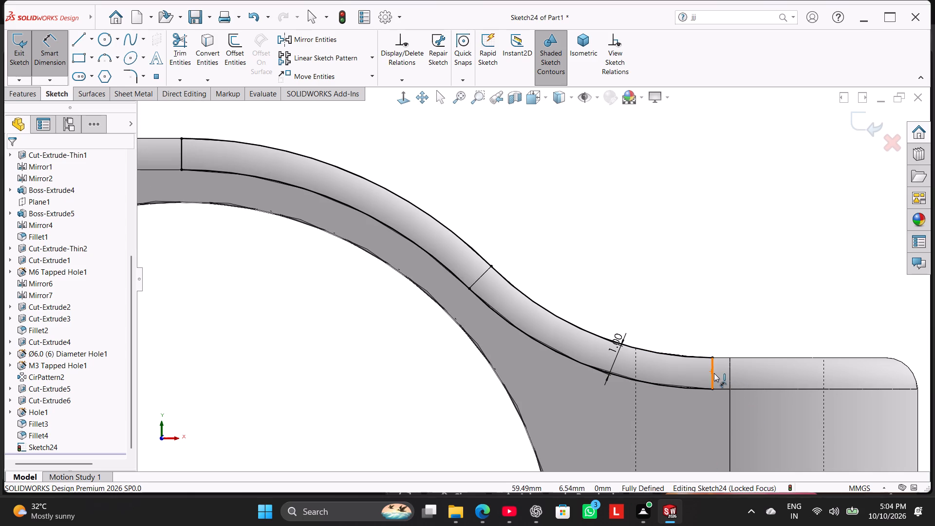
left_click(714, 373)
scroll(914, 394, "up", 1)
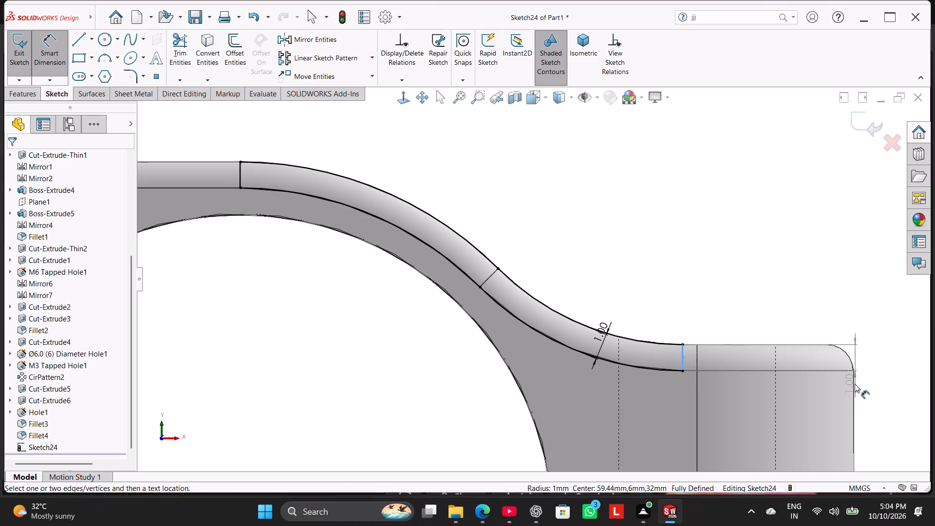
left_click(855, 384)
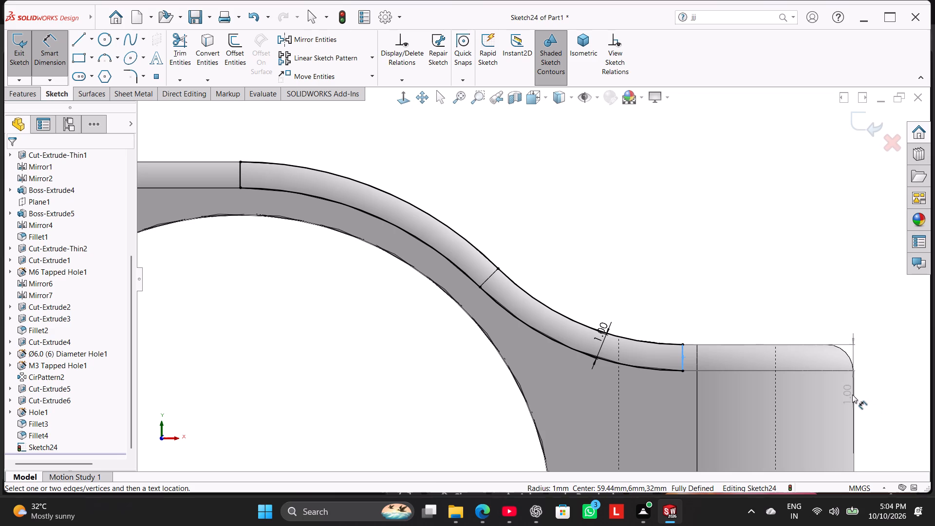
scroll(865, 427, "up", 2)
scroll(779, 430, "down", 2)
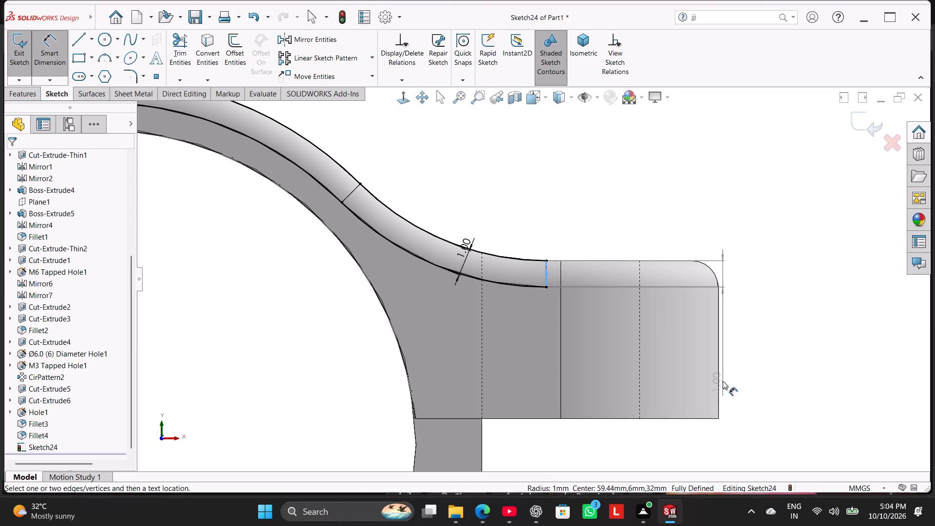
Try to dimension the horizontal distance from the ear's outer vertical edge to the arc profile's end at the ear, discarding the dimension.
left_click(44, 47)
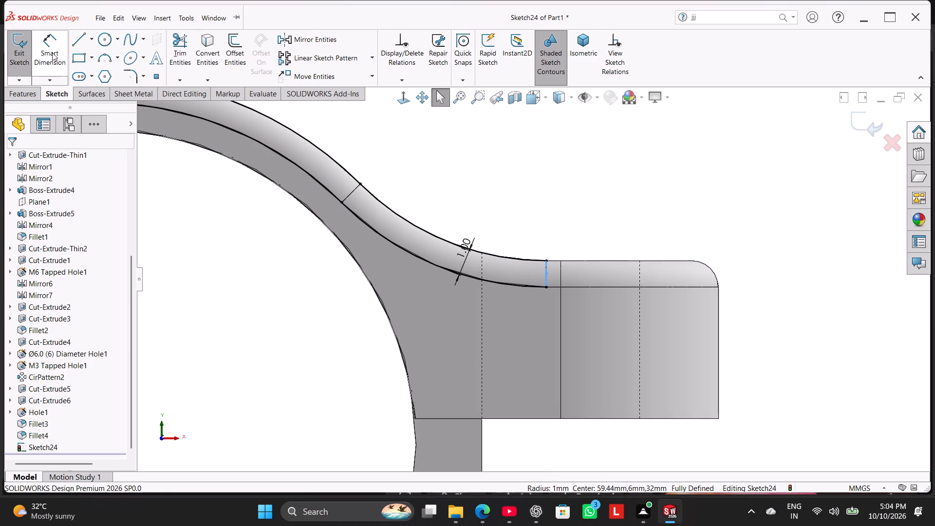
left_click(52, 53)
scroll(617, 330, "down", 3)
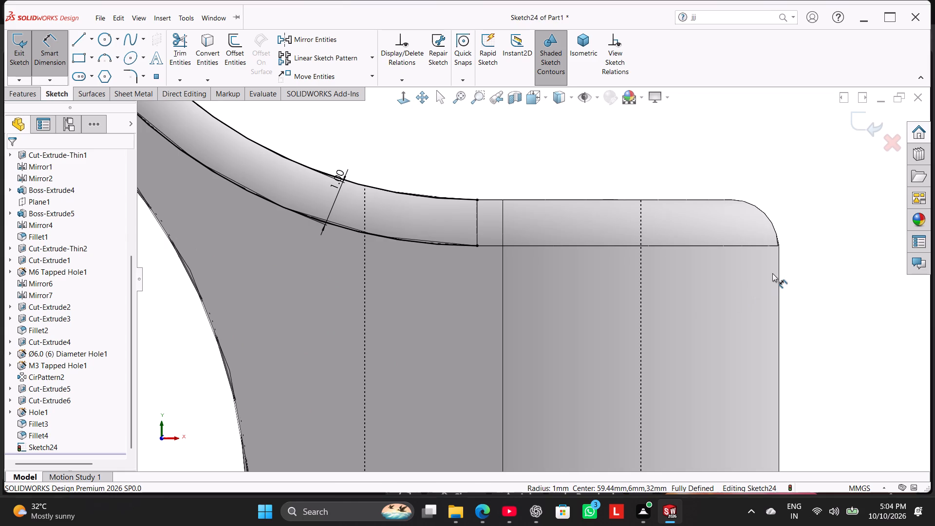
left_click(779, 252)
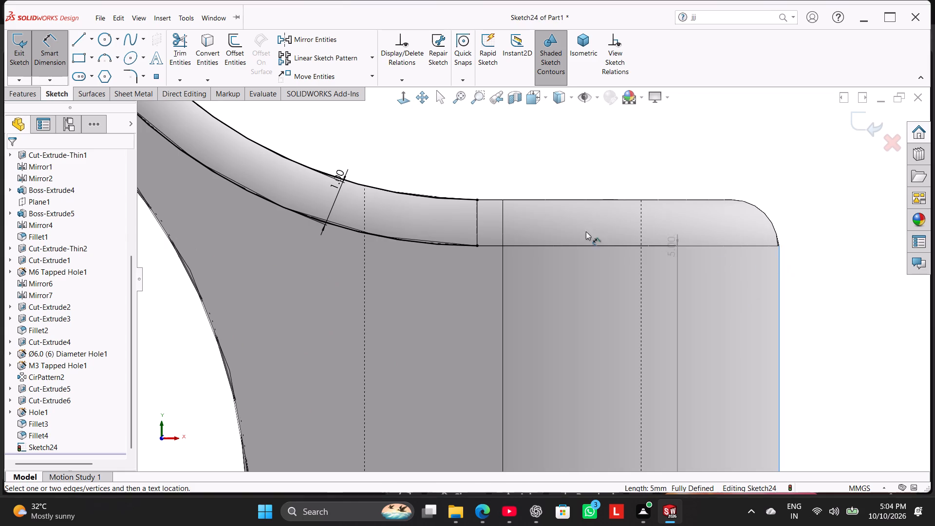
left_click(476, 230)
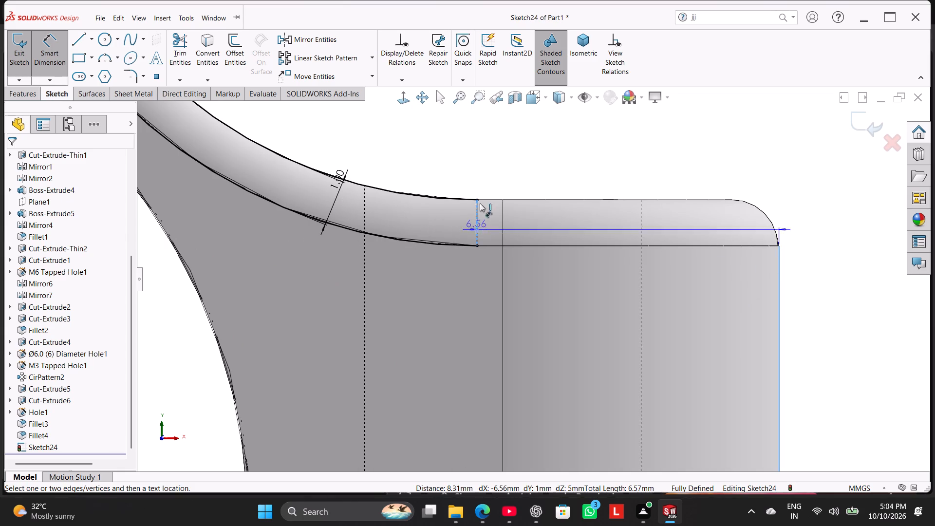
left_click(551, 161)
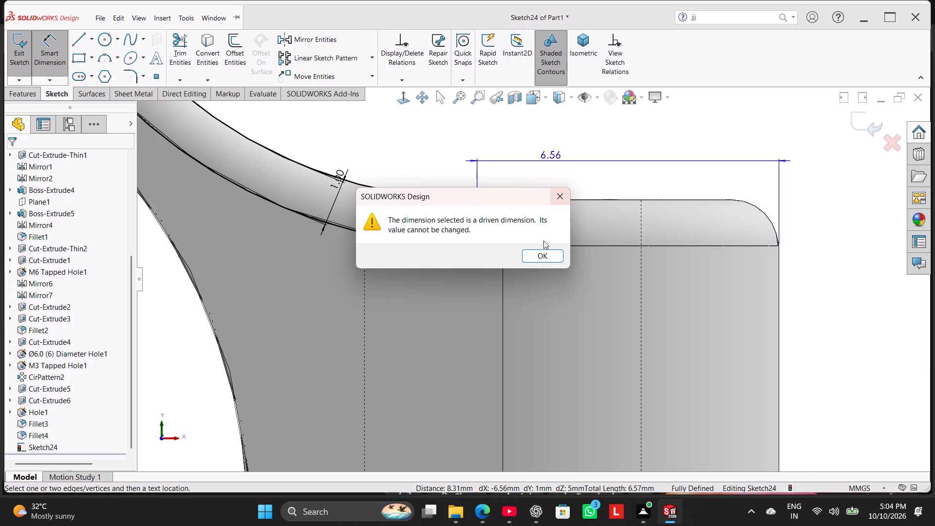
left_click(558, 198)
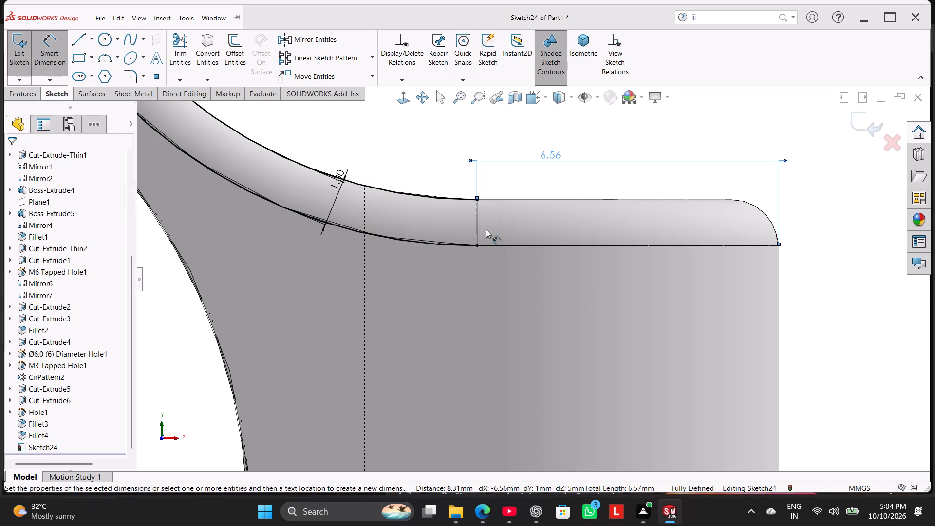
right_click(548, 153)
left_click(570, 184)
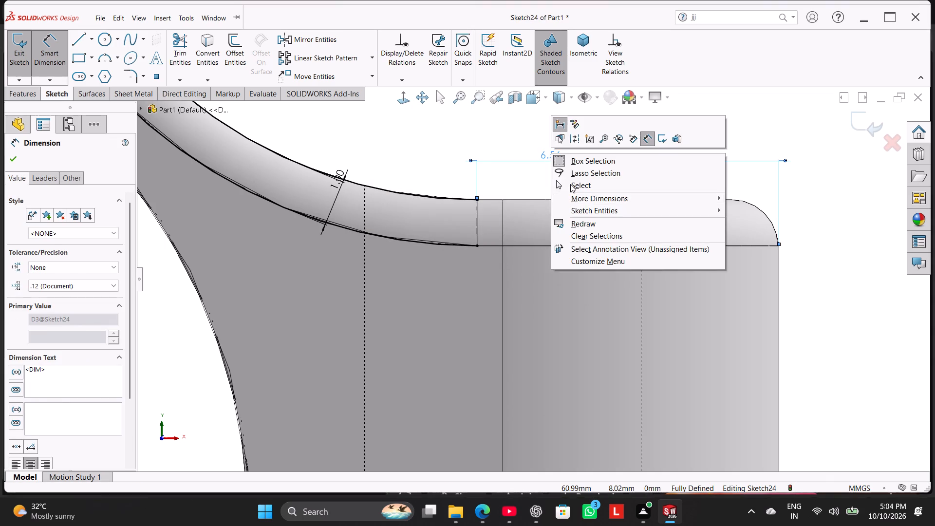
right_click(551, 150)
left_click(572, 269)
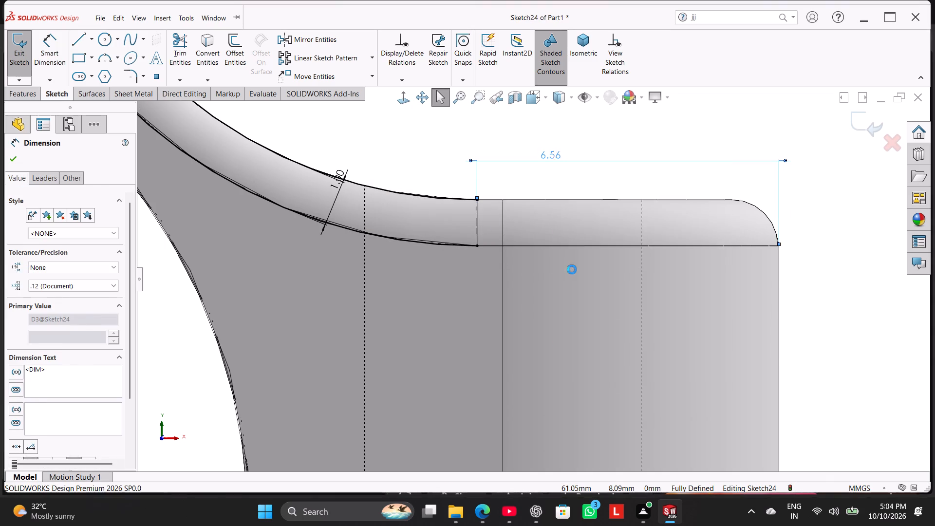
Display the sketch relations and examine those on the inner and outer arcs.
left_click(620, 47)
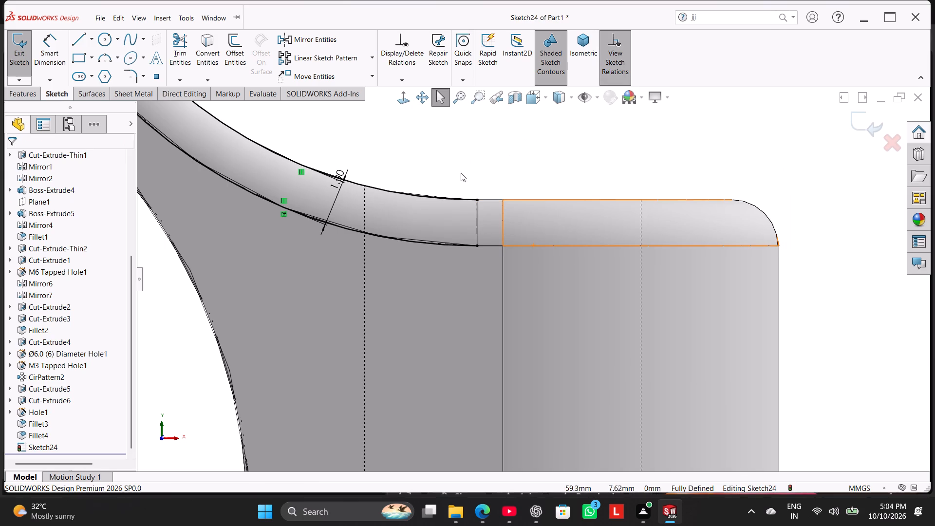
scroll(285, 194, "up", 2)
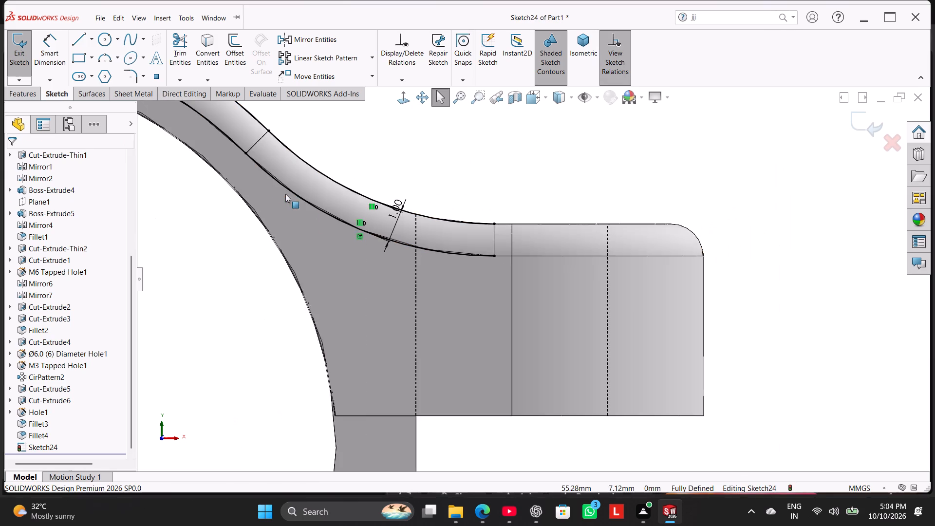
scroll(289, 188, "up", 1)
scroll(326, 144, "up", 2)
scroll(333, 148, "down", 2)
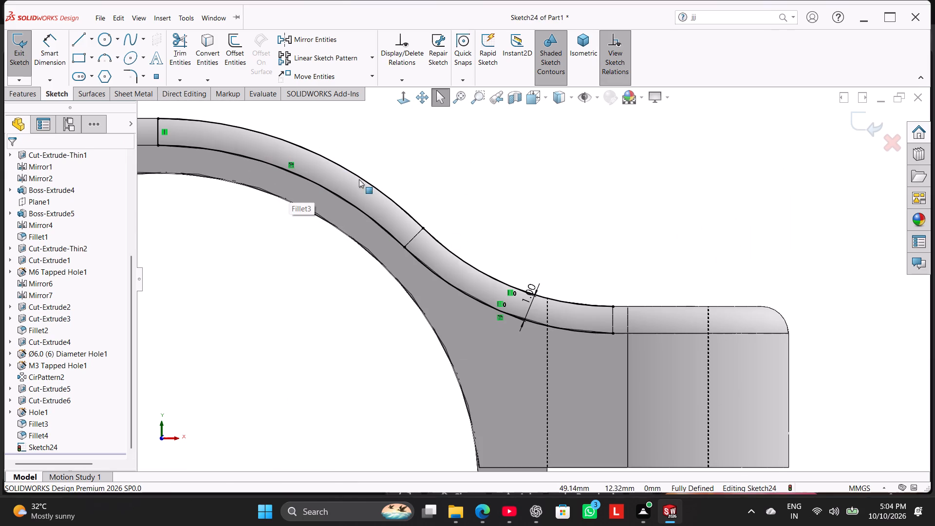
scroll(600, 295, "down", 2)
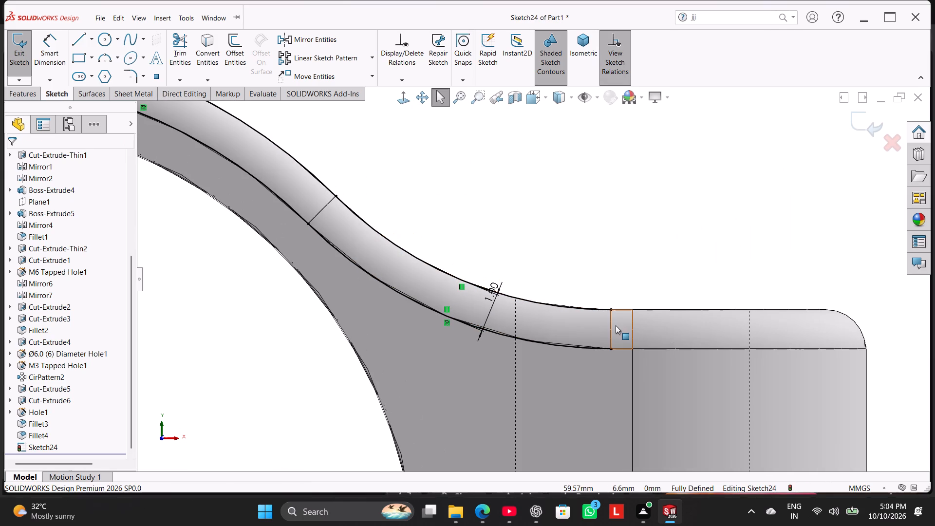
Shorten the outer and inner arcs at the ear by pulling their ends back to about X 58.55 mm, and hide the sketch relations.
left_click_drag(609, 323, 620, 319)
left_click(566, 229)
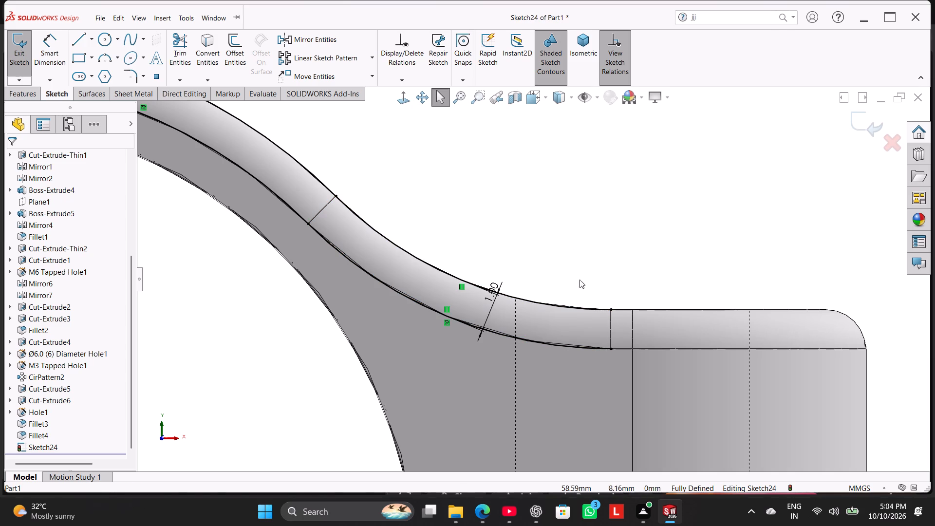
left_click_drag(612, 308, 571, 301)
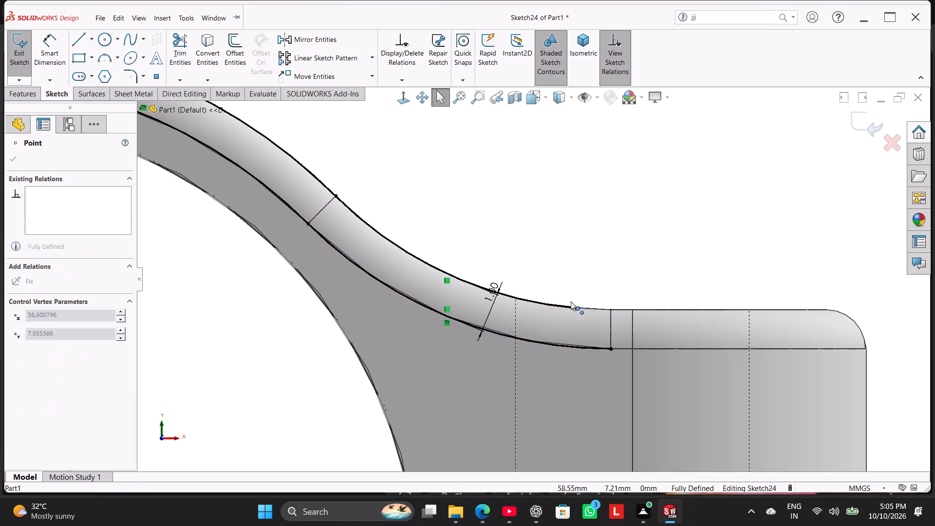
left_click_drag(571, 301, 577, 301)
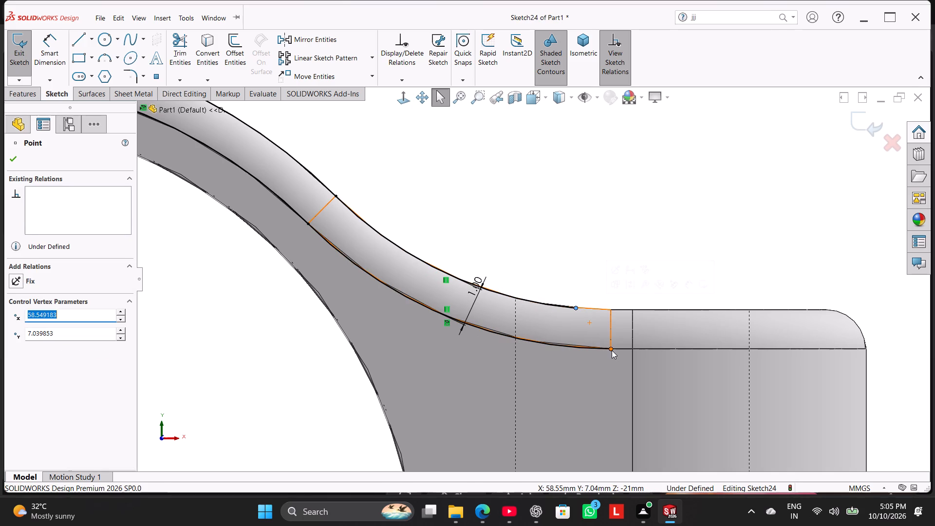
left_click_drag(612, 350, 577, 351)
left_click_drag(593, 236, 593, 241)
left_click(610, 317)
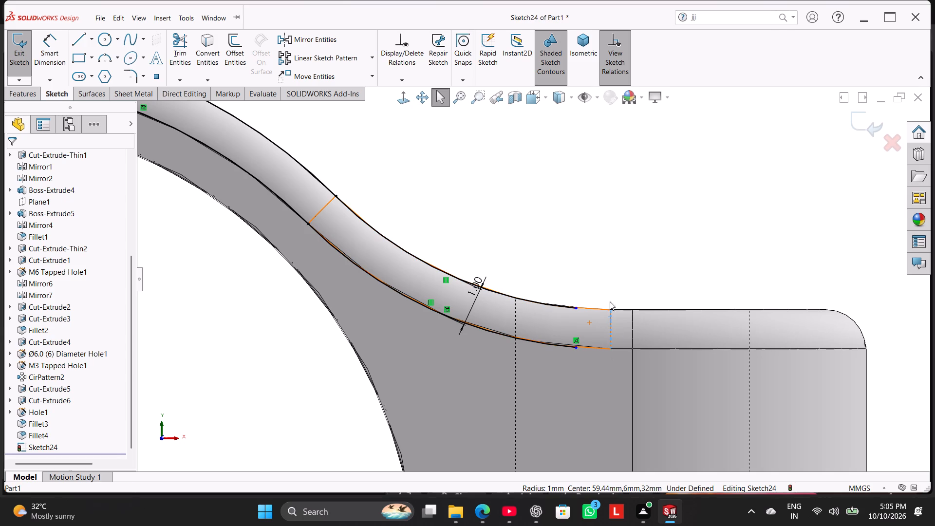
left_click(579, 226)
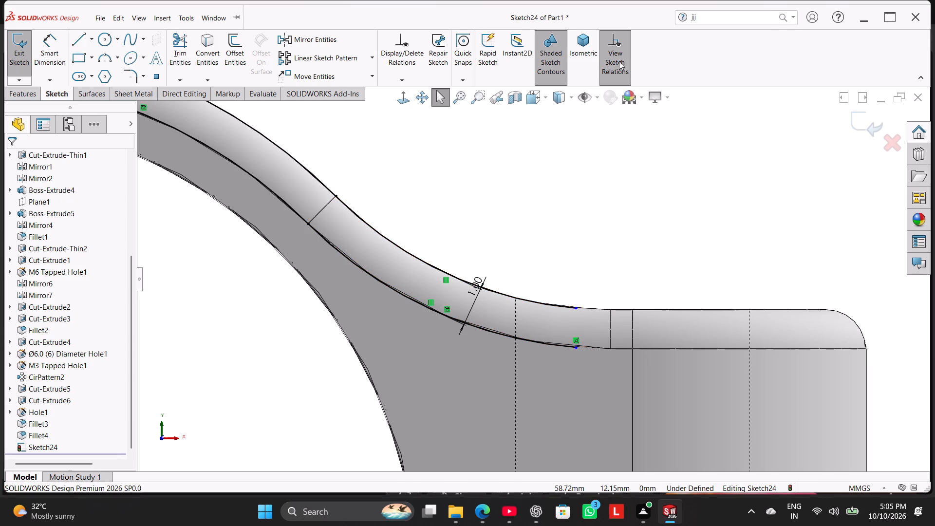
left_click_drag(617, 53, 617, 59)
Draw a vertical line about 1 mm long between the outer and inner arcs beside their shortened ends.
left_click(75, 42)
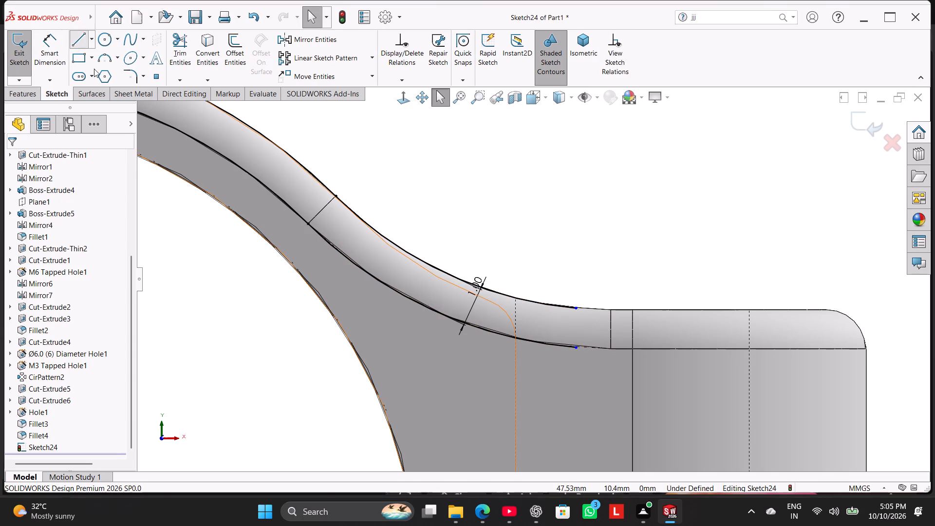
left_click(579, 311)
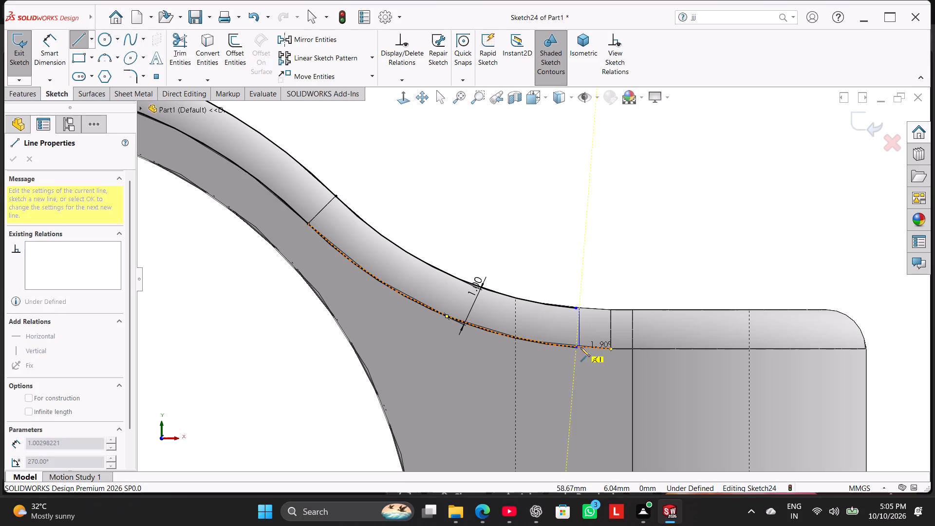
left_click(580, 347)
right_click(589, 214)
left_click(598, 221)
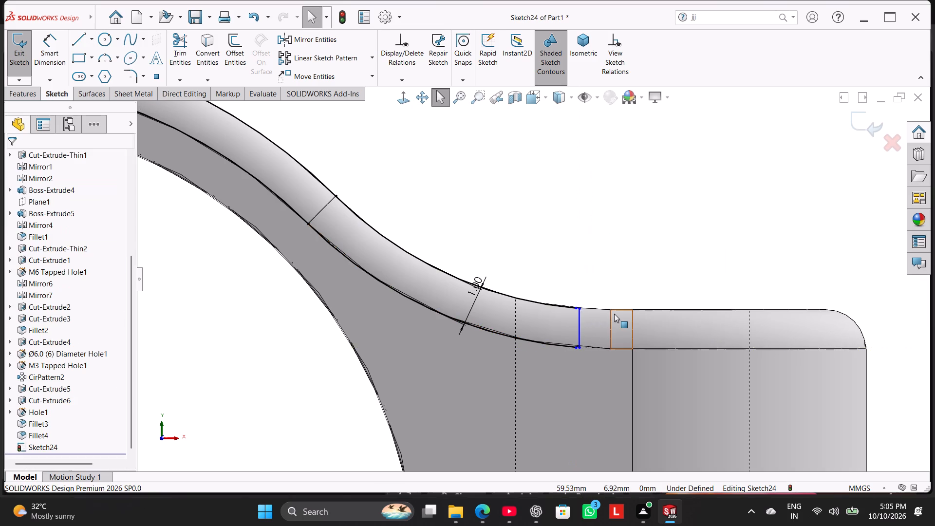
scroll(614, 314, "down", 4)
right_click(525, 315)
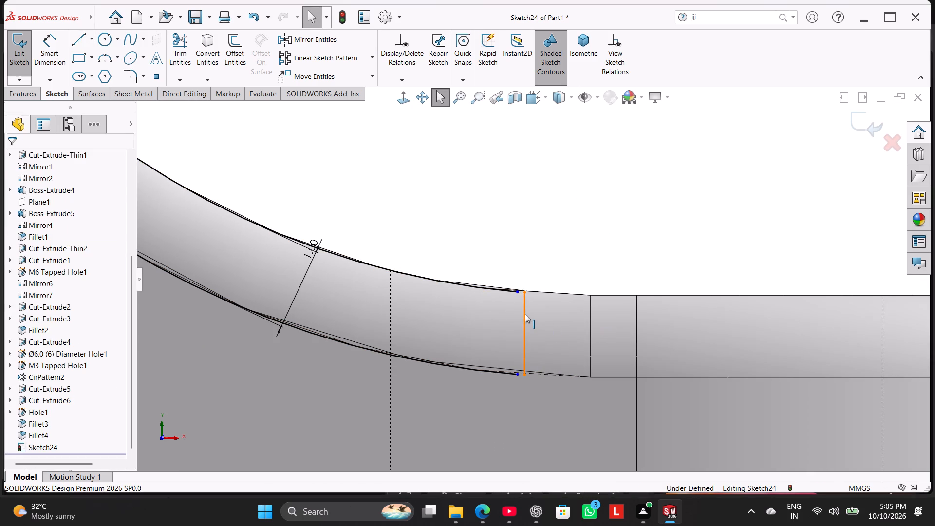
left_click(547, 286)
left_click(490, 225)
Extend the inner arc's end onto the vertical line's lower endpoint, and try to bring the outer arc's end onto its upper endpoint.
scroll(528, 281, "down", 4)
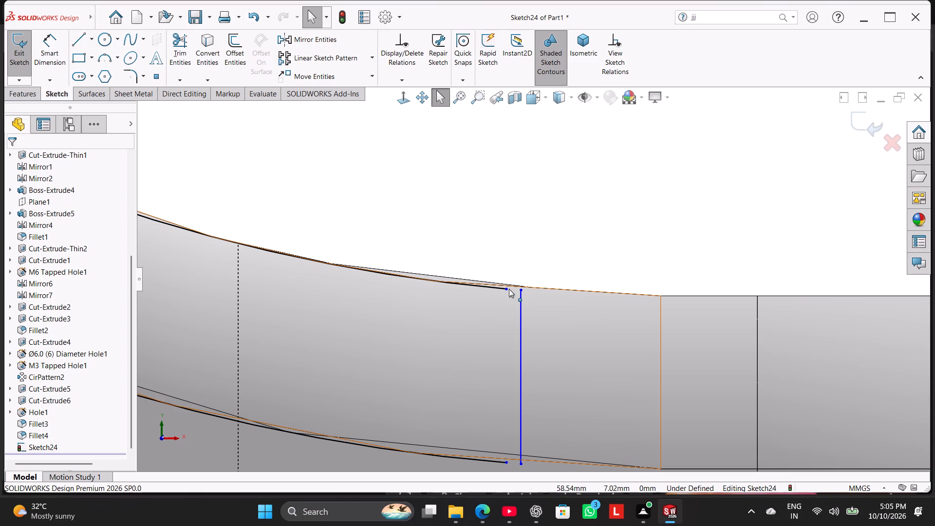
left_click_drag(509, 289, 520, 291)
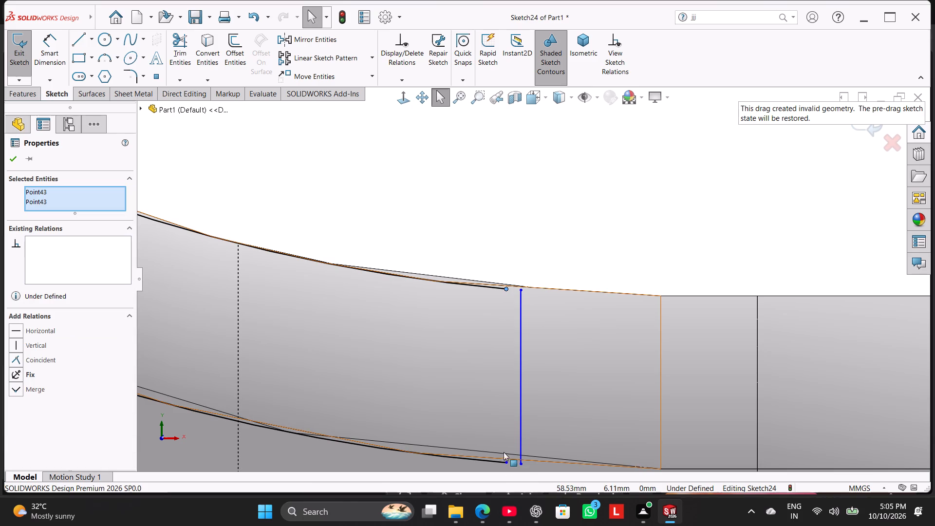
left_click_drag(505, 462, 522, 461)
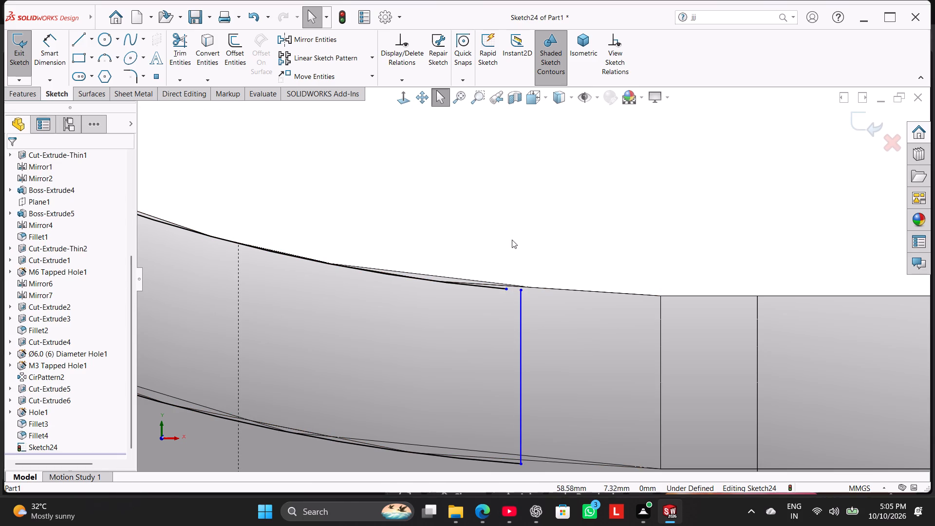
left_click(512, 240)
left_click_drag(505, 290, 521, 295)
left_click(487, 234)
Move the vertical closing line back toward the bore so its upper endpoint meets the outer arc near its end.
scroll(524, 285, "down", 4)
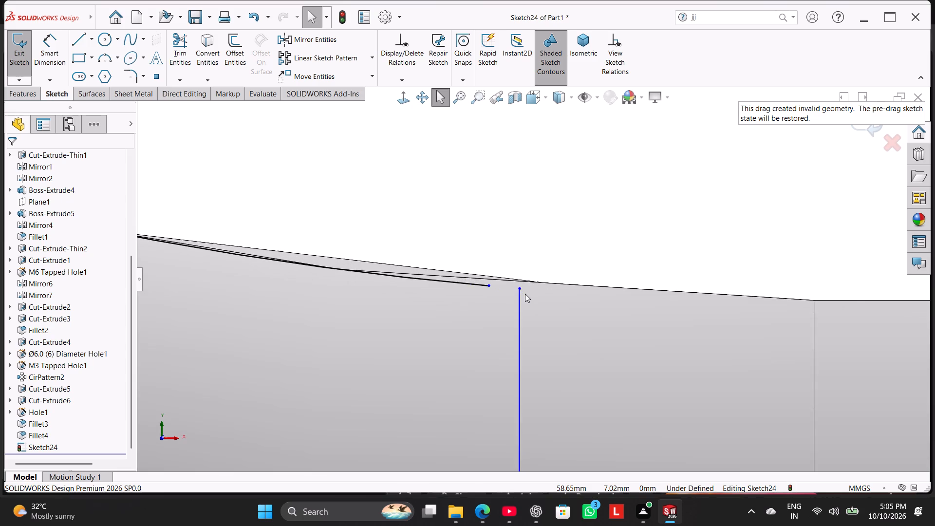
scroll(525, 294, "down", 3)
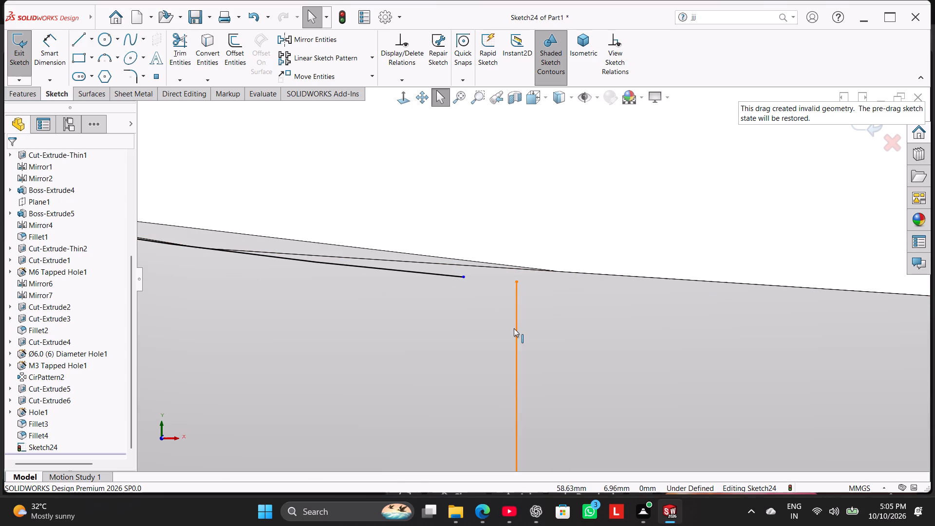
left_click_drag(514, 331, 453, 333)
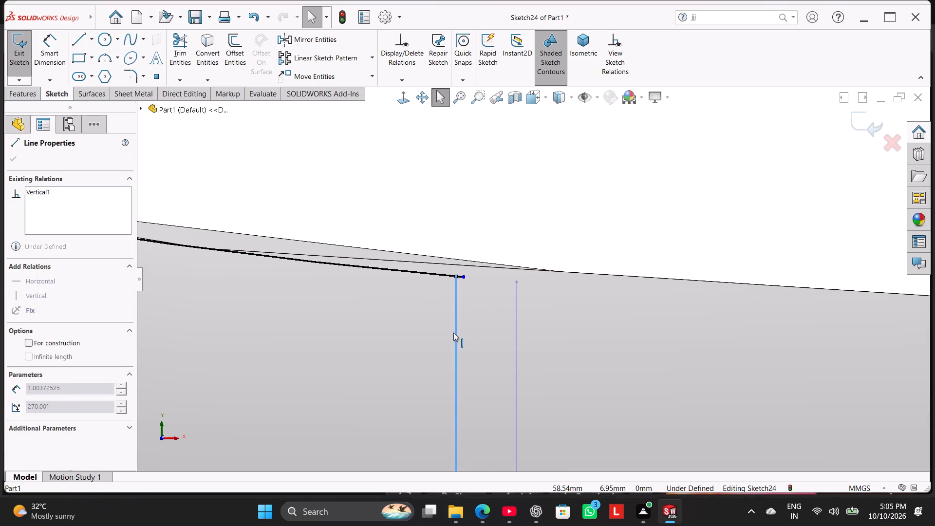
left_click_drag(453, 333, 448, 333)
left_click(404, 186)
scroll(469, 316, "up", 8)
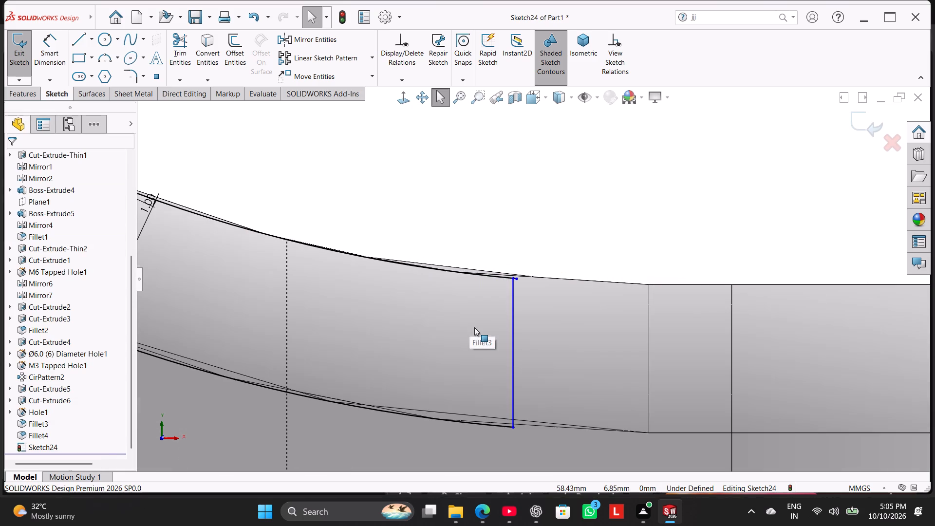
Dimension the vertical closing line from the ear's outer end edge and set the distance to 9.65 mm.
left_click_drag(52, 47, 55, 54)
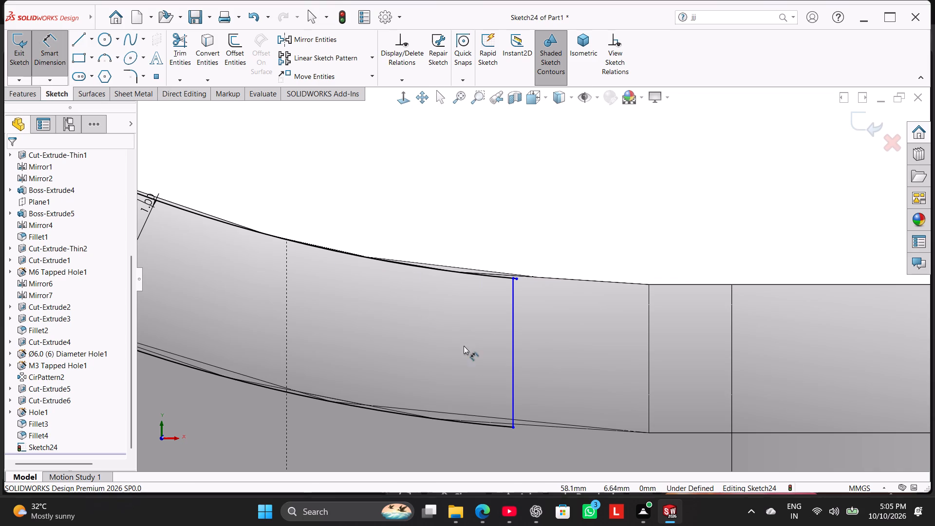
scroll(663, 361, "up", 2)
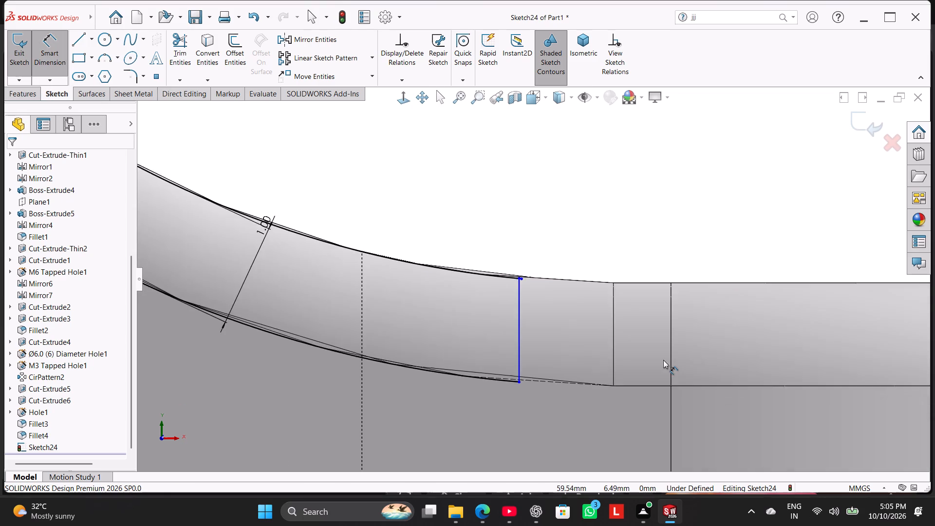
scroll(663, 360, "up", 4)
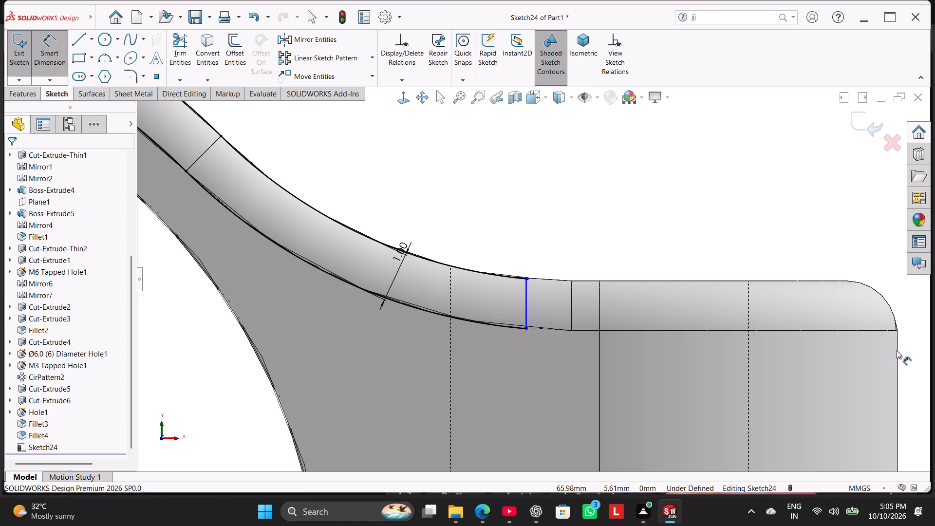
scroll(897, 354, "up", 2)
scroll(870, 363, "down", 3)
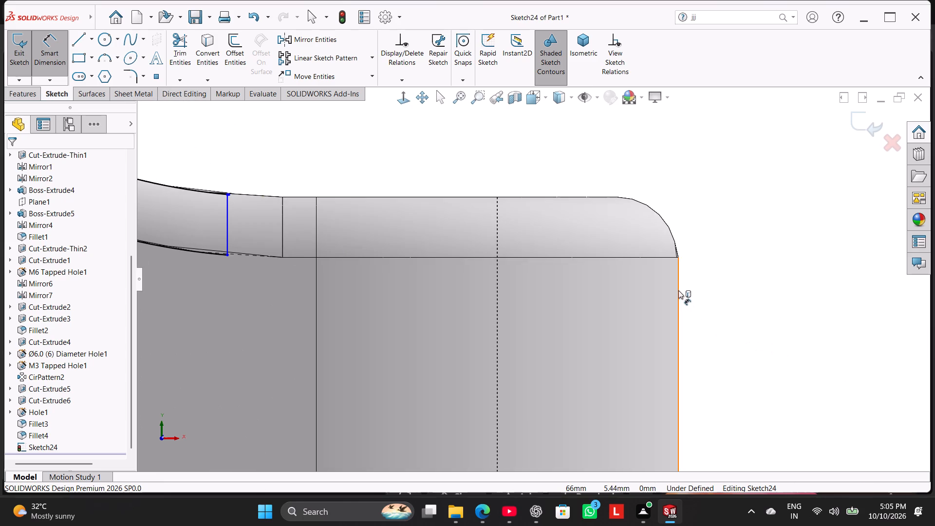
left_click(679, 301)
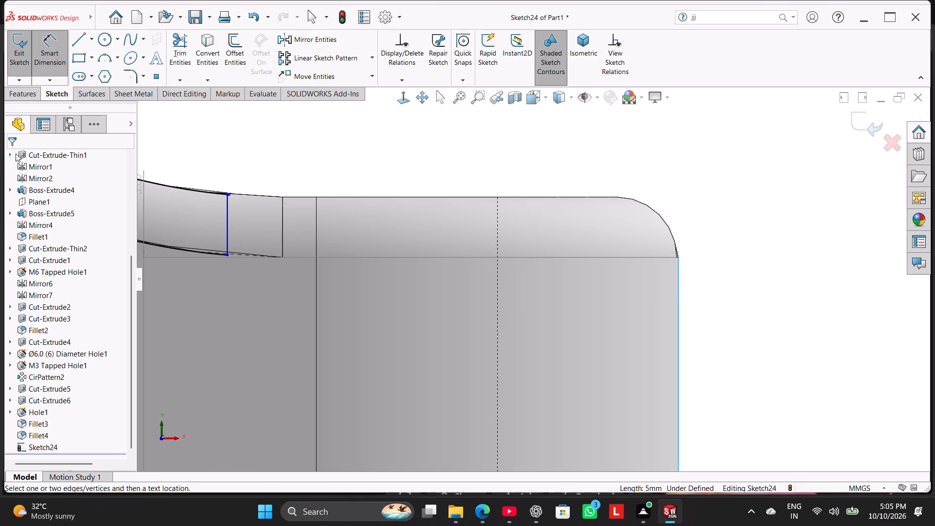
left_click(225, 205)
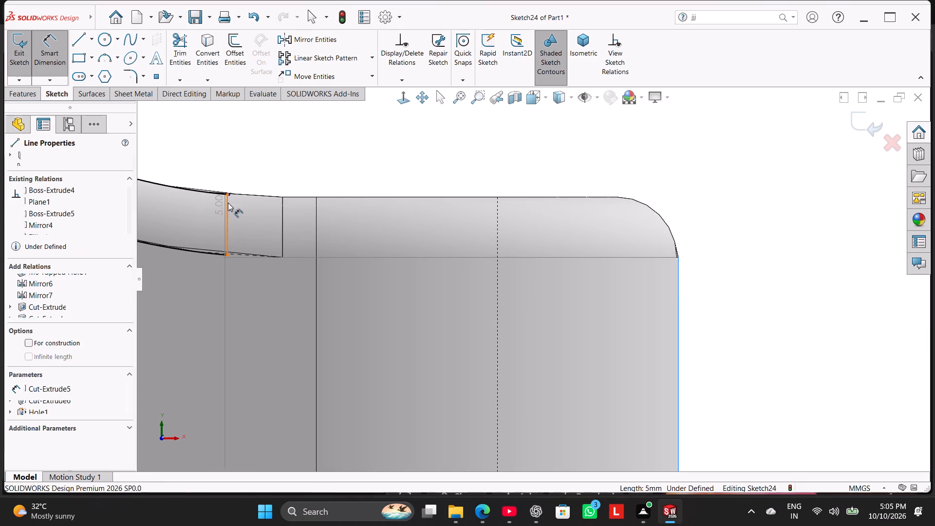
left_click(409, 146)
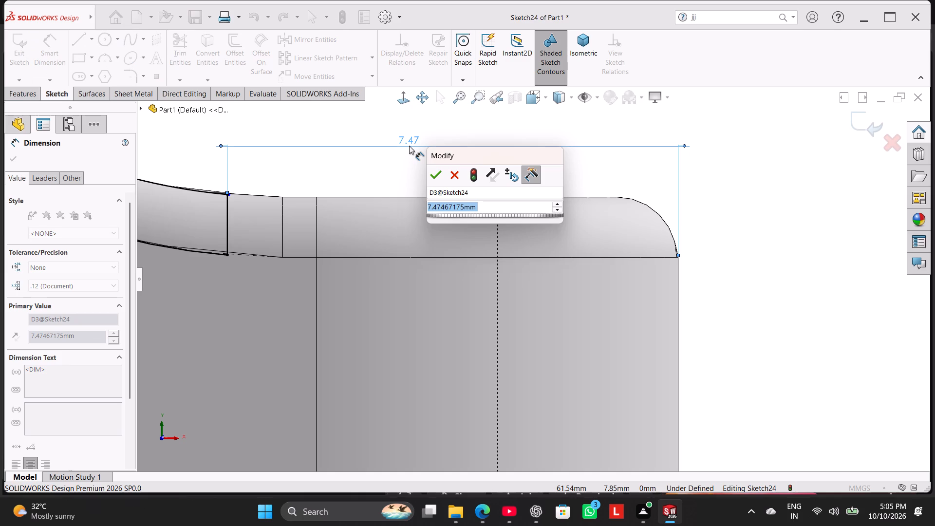
type("9.6")
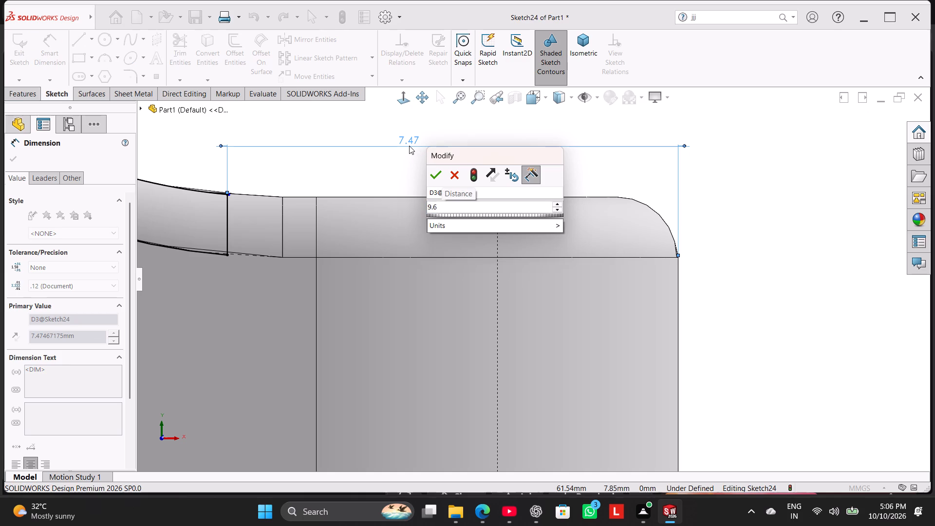
key("5")
key("Return")
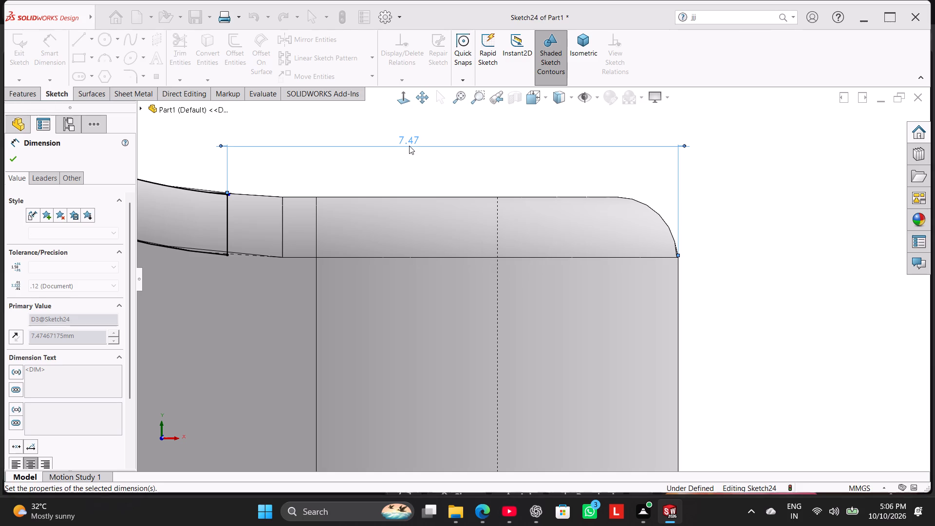
scroll(194, 252, "up", 3)
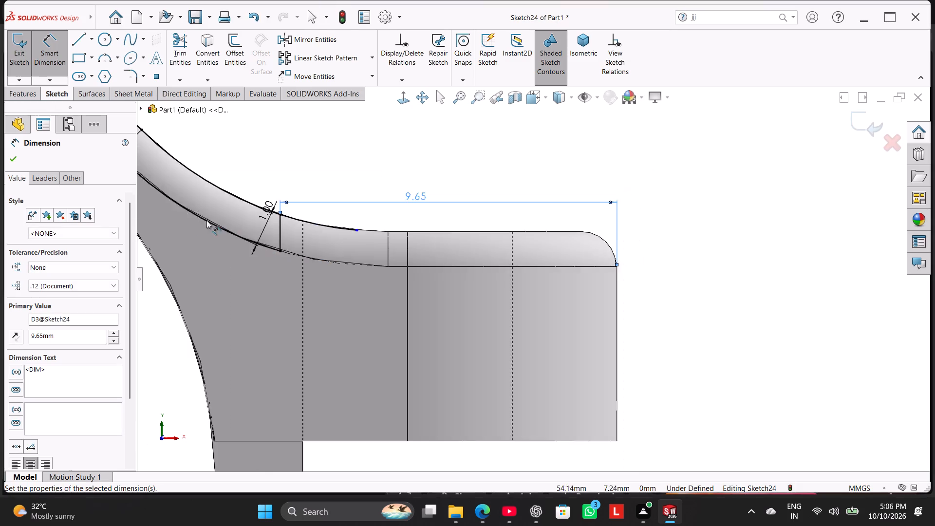
scroll(206, 220, "up", 2)
scroll(379, 186, "down", 3)
right_click(377, 195)
left_click(421, 225)
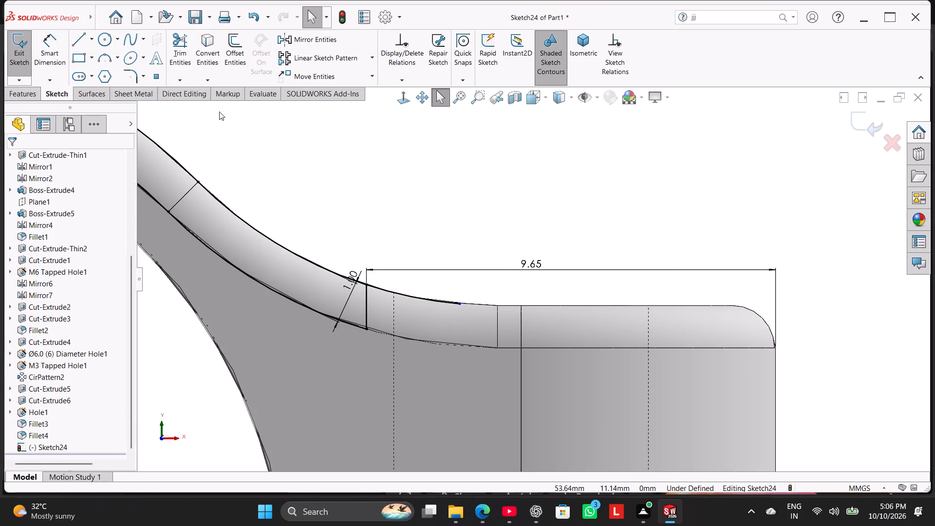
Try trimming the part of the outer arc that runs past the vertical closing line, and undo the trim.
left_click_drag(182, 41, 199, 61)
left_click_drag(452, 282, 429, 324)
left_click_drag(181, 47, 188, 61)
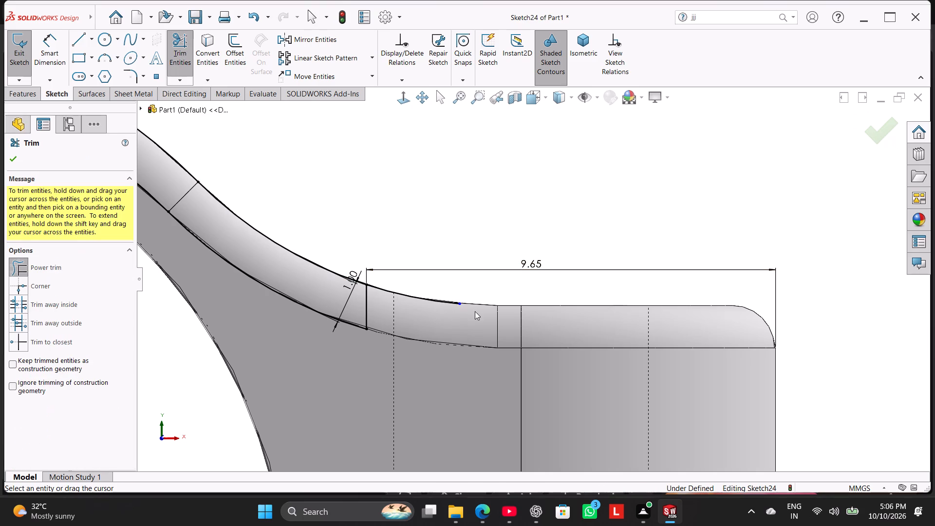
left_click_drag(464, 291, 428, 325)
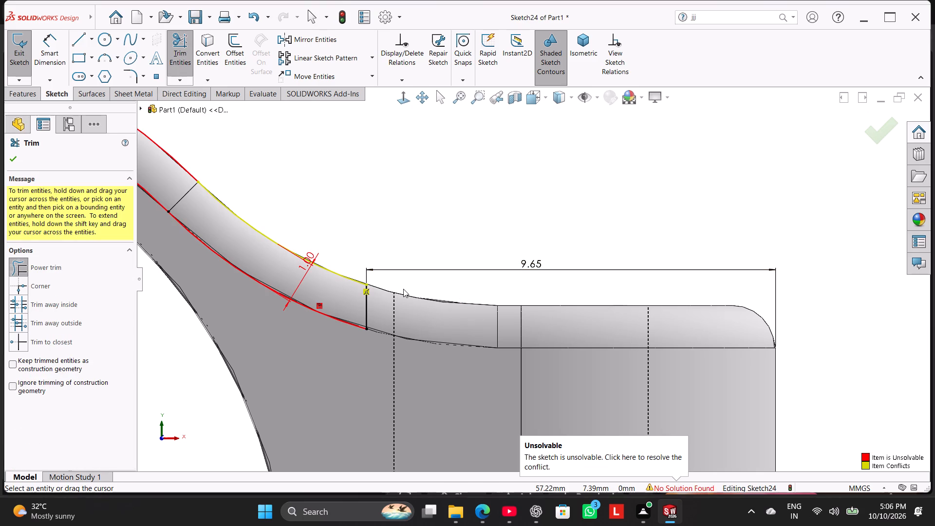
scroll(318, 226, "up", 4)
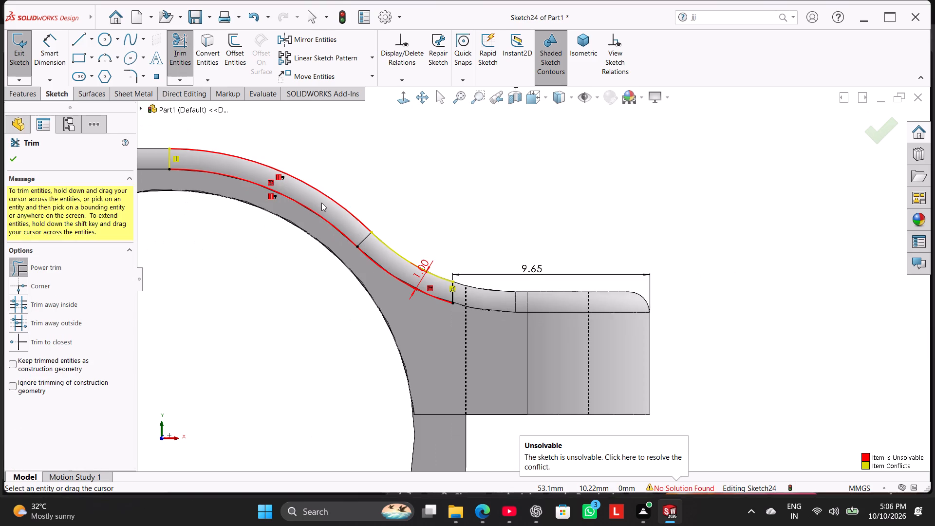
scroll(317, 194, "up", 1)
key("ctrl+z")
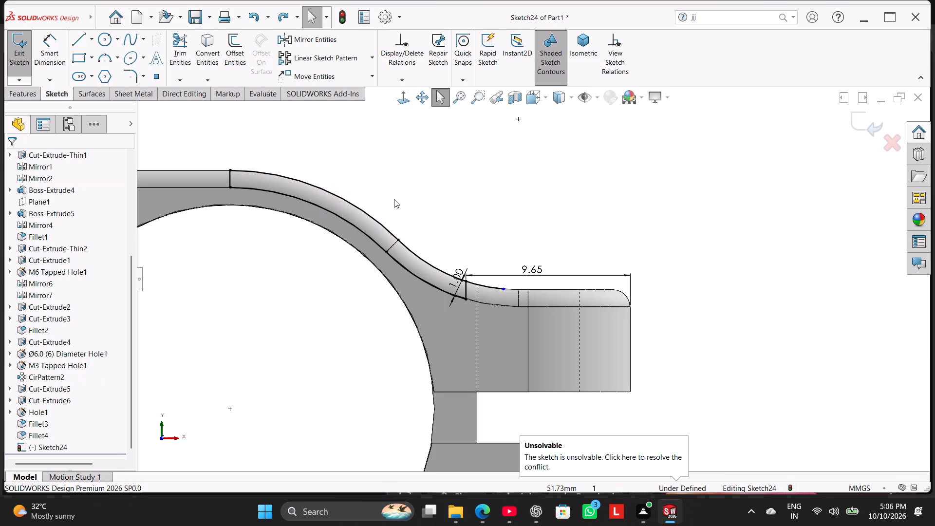
Pull the outer arc's end back to just short of the closing line, and try to join it to the line's upper endpoint.
scroll(443, 211, "down", 3)
scroll(556, 355, "down", 3)
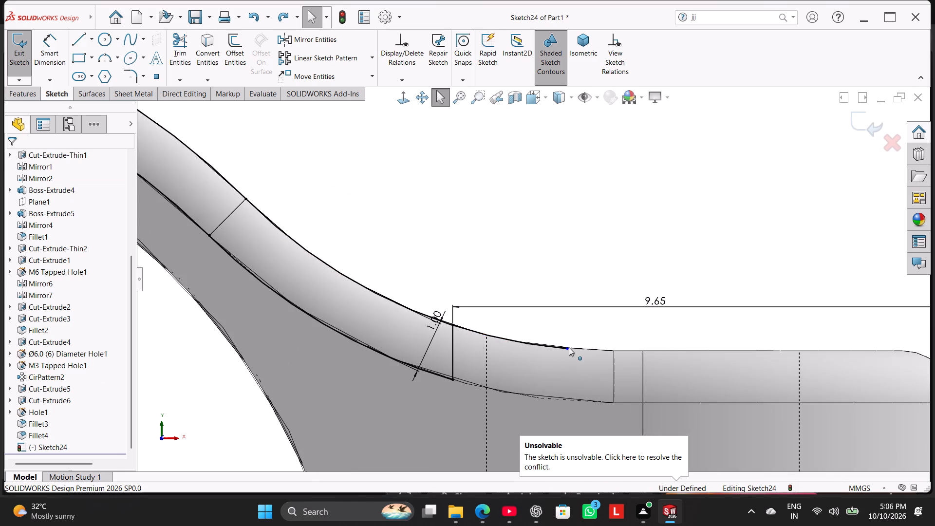
left_click_drag(569, 347, 455, 310)
left_click(373, 254)
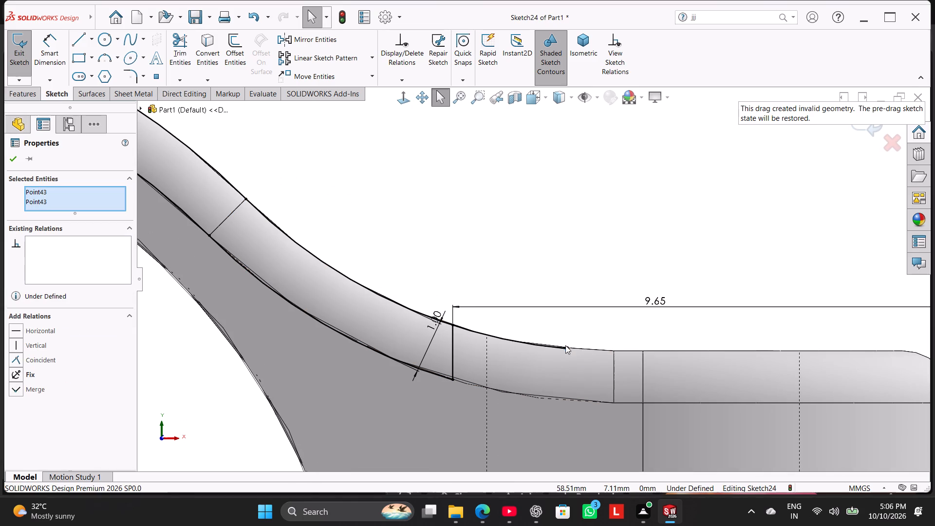
left_click_drag(565, 346, 548, 342)
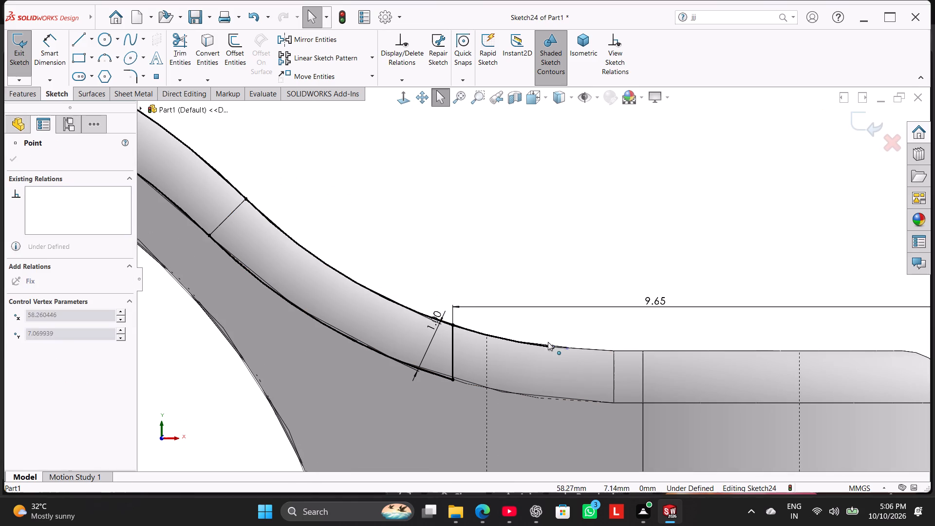
left_click_drag(548, 342, 412, 301)
left_click(405, 230)
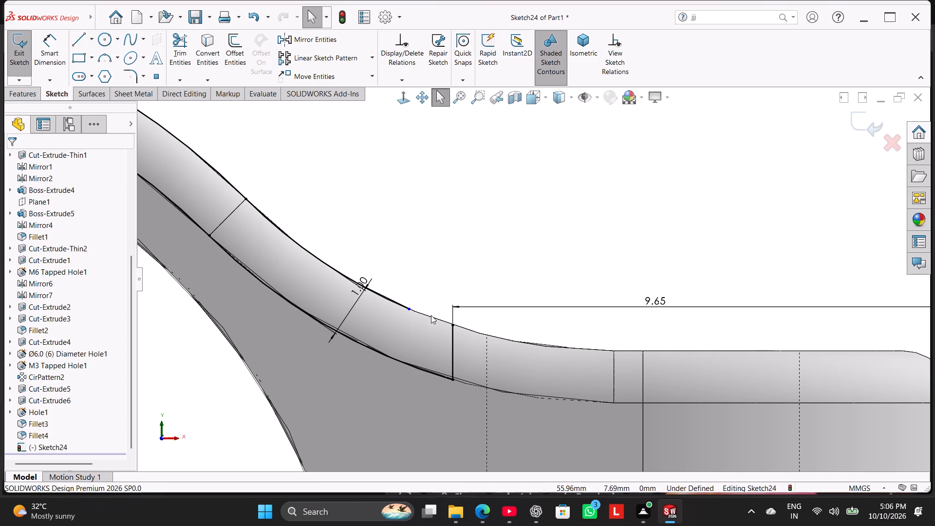
left_click_drag(409, 309, 450, 323)
scroll(400, 242, "up", 5)
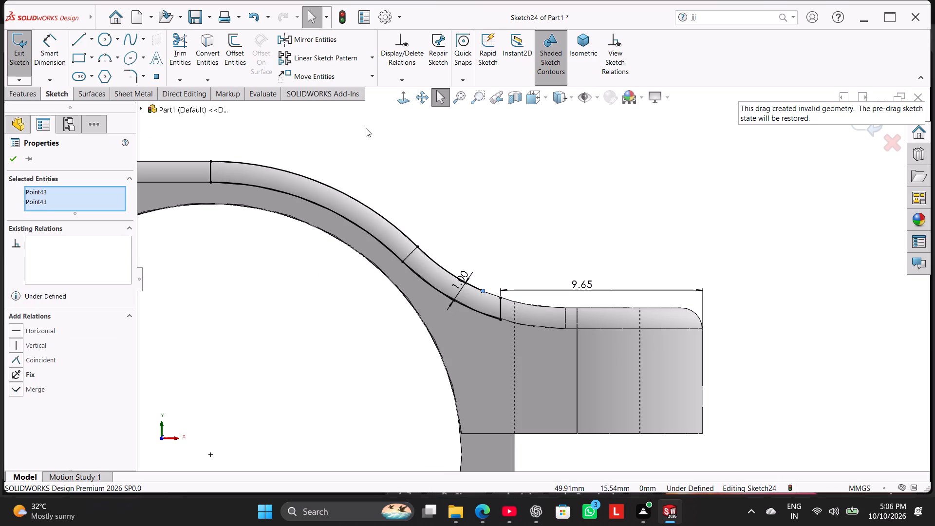
left_click(405, 178)
Extend the outer arc's shortened end to meet the vertical closing line.
left_click(191, 81)
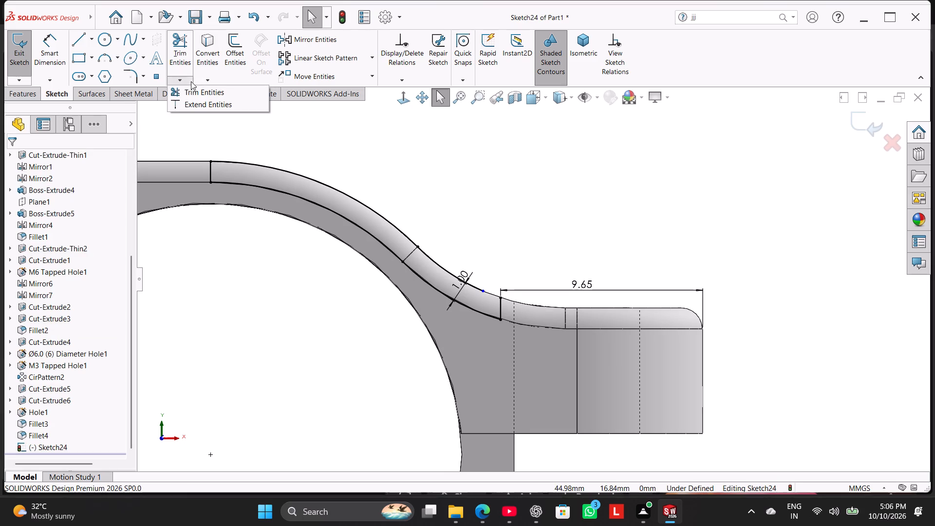
left_click_drag(208, 106, 208, 111)
scroll(451, 251, "down", 3)
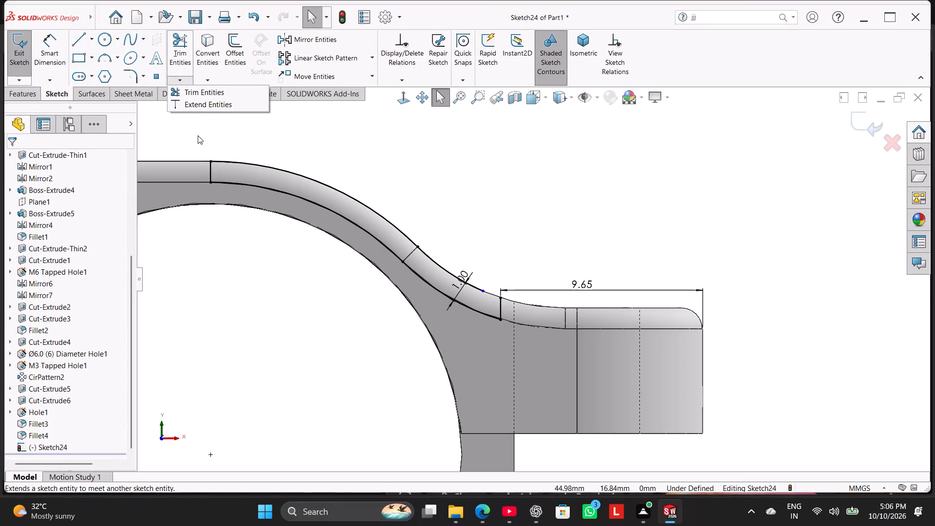
left_click(215, 106)
scroll(535, 321, "down", 4)
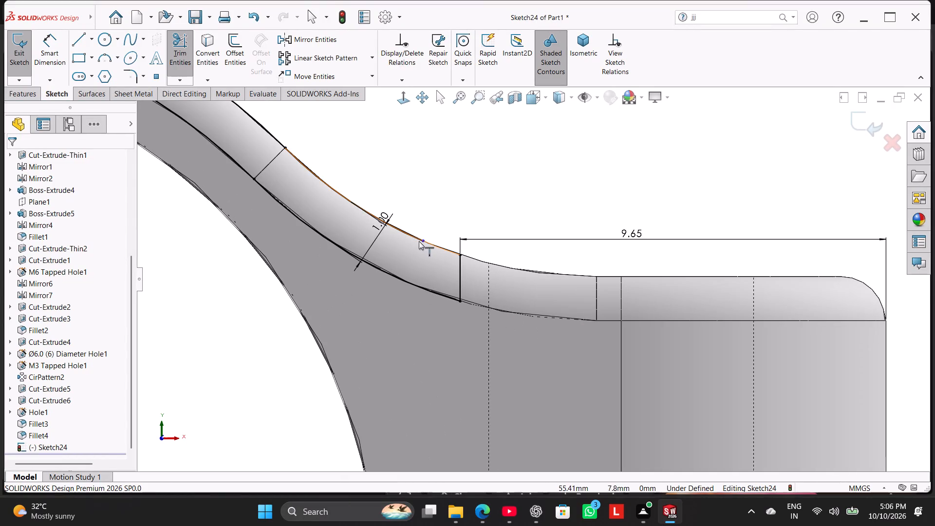
left_click(412, 237)
right_click(467, 174)
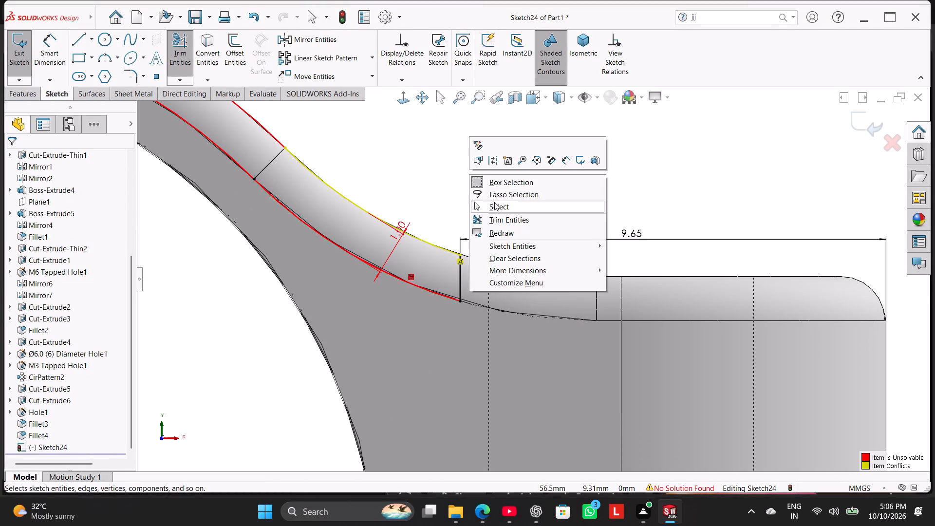
left_click(492, 200)
Delete the conflicting relation at the closing line's upper endpoint to resolve the over-constrained sketch.
scroll(310, 154, "up", 6)
scroll(293, 153, "down", 2)
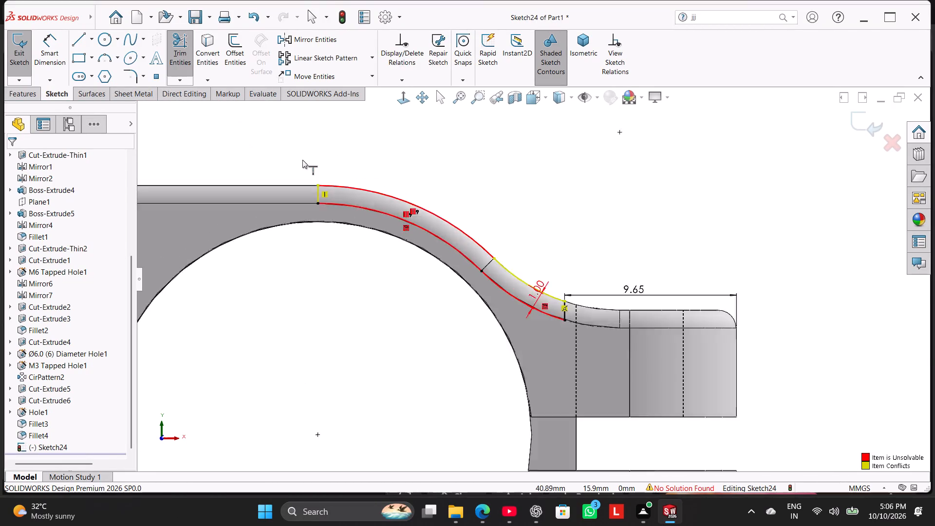
scroll(364, 207, "down", 1)
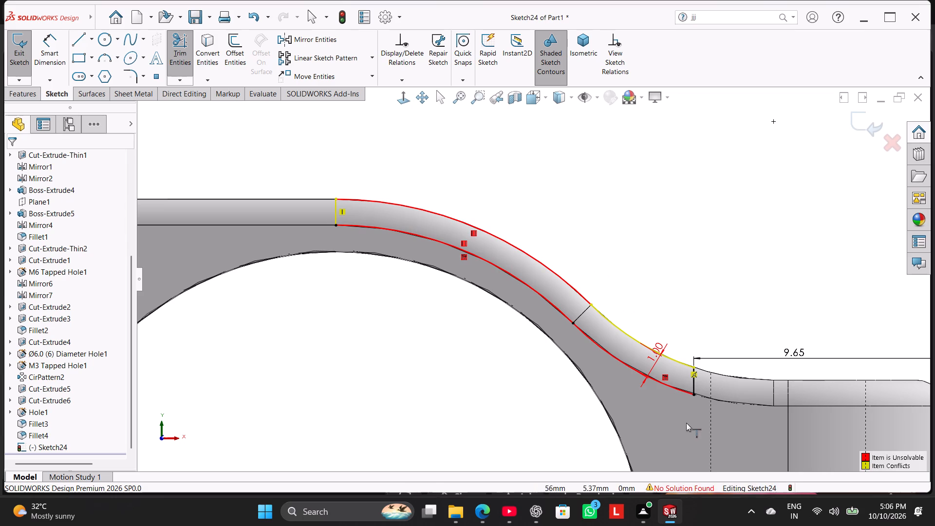
scroll(691, 370, "down", 6)
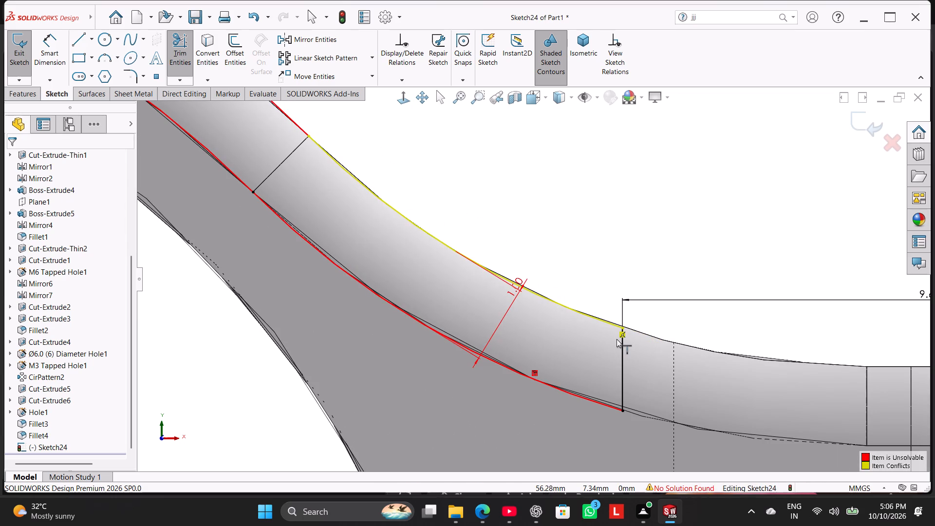
right_click(620, 336)
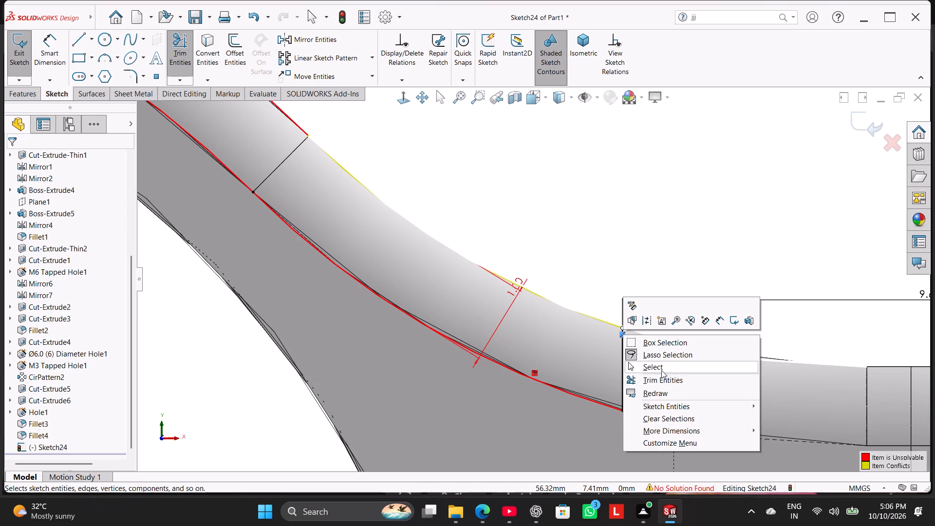
left_click(661, 370)
right_click(623, 332)
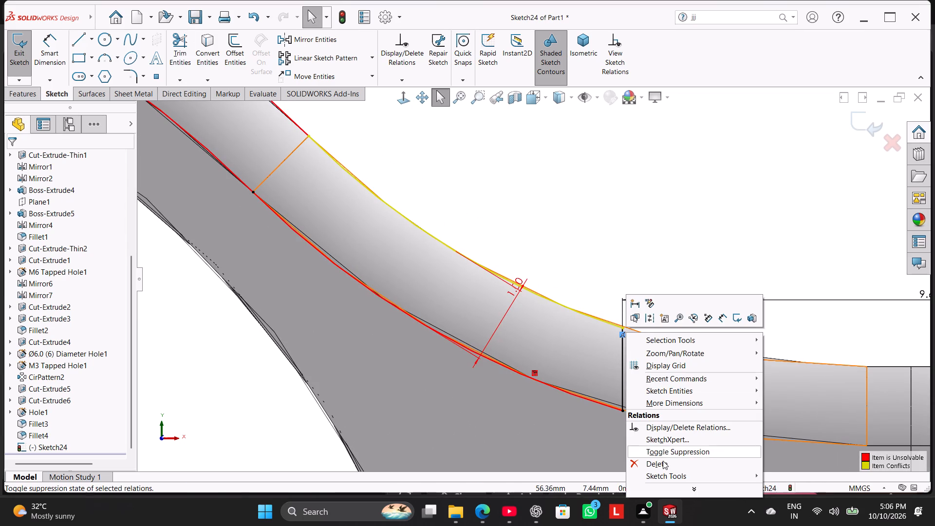
left_click(663, 462)
scroll(559, 257, "up", 2)
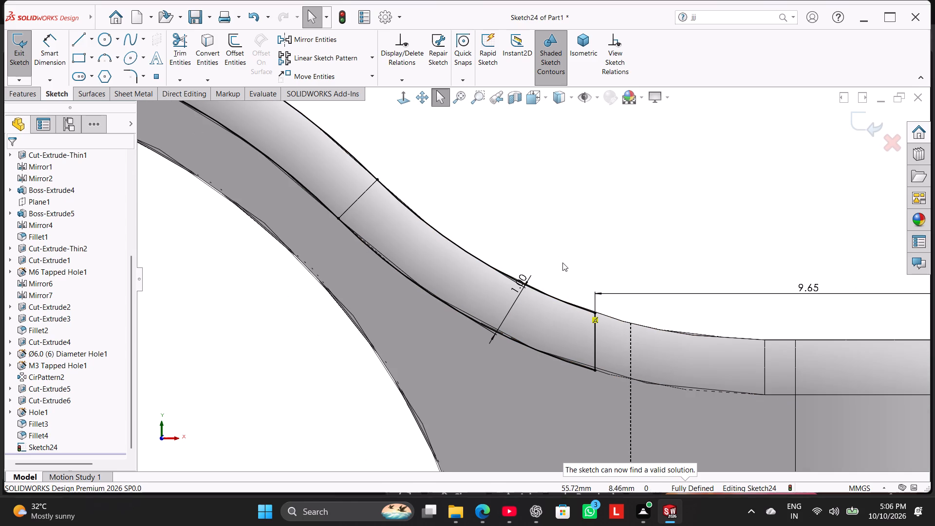
left_click(565, 263)
scroll(565, 301, "up", 3)
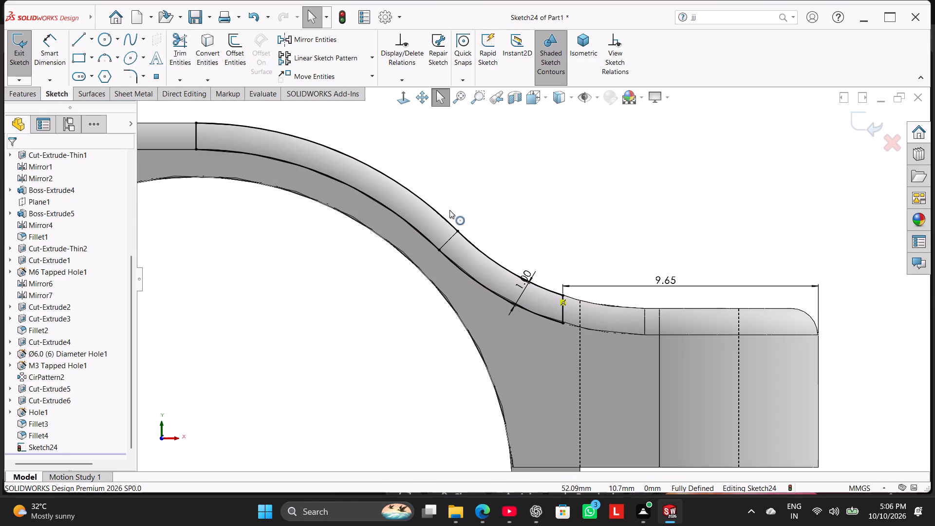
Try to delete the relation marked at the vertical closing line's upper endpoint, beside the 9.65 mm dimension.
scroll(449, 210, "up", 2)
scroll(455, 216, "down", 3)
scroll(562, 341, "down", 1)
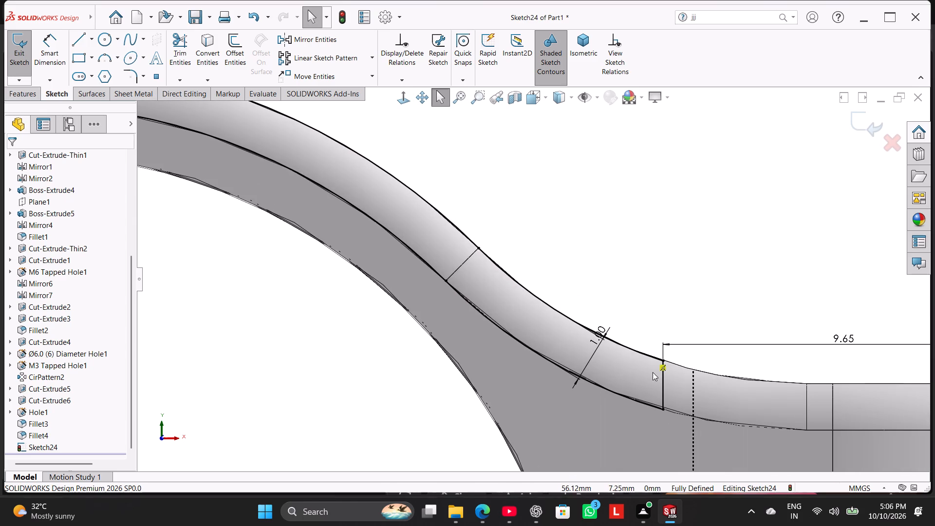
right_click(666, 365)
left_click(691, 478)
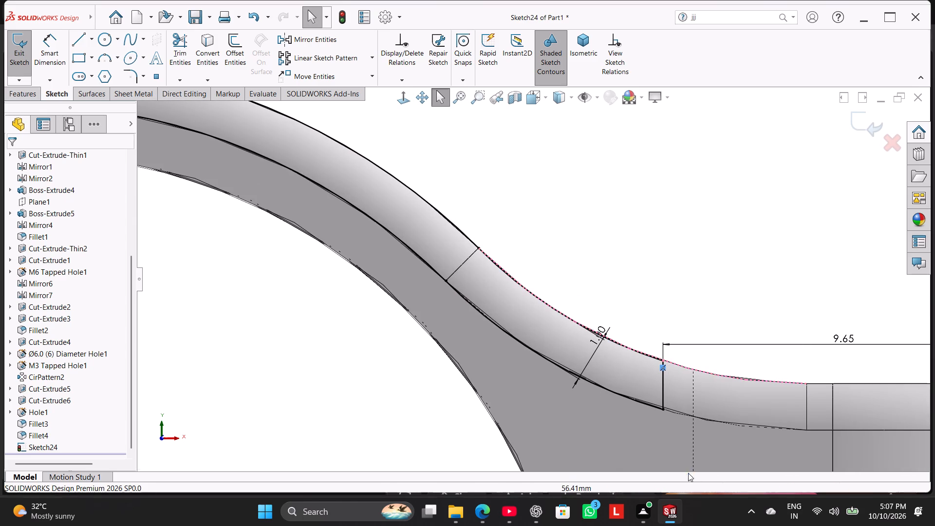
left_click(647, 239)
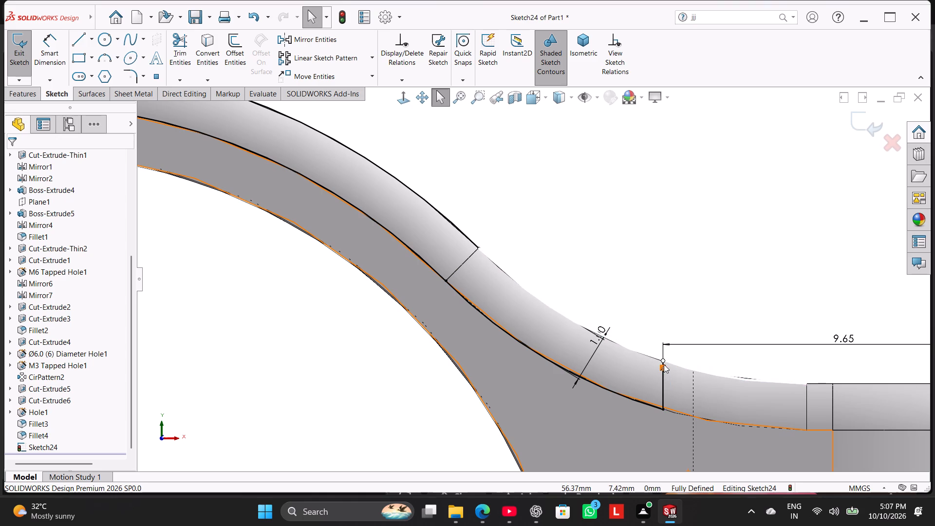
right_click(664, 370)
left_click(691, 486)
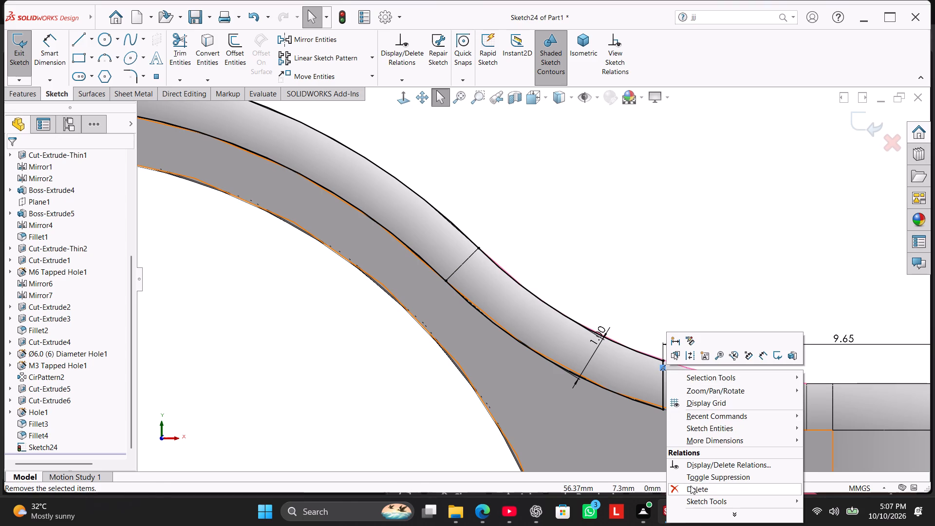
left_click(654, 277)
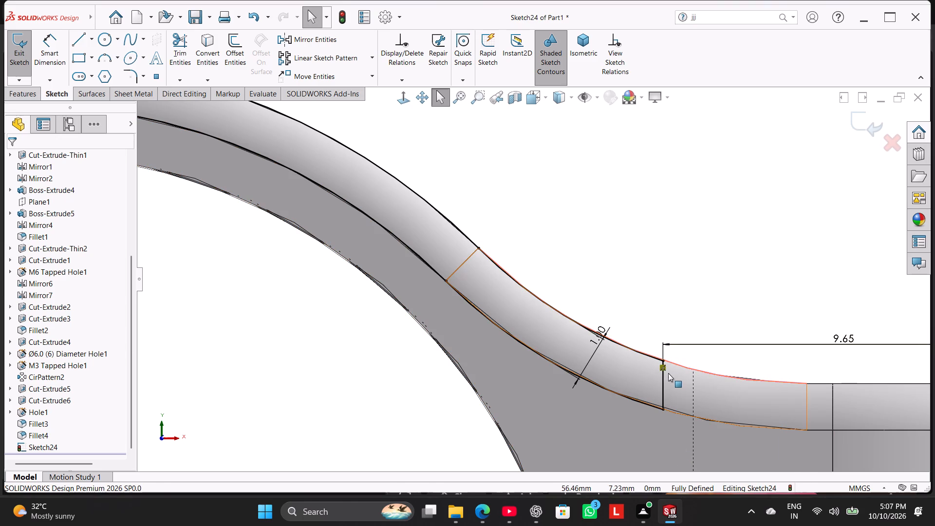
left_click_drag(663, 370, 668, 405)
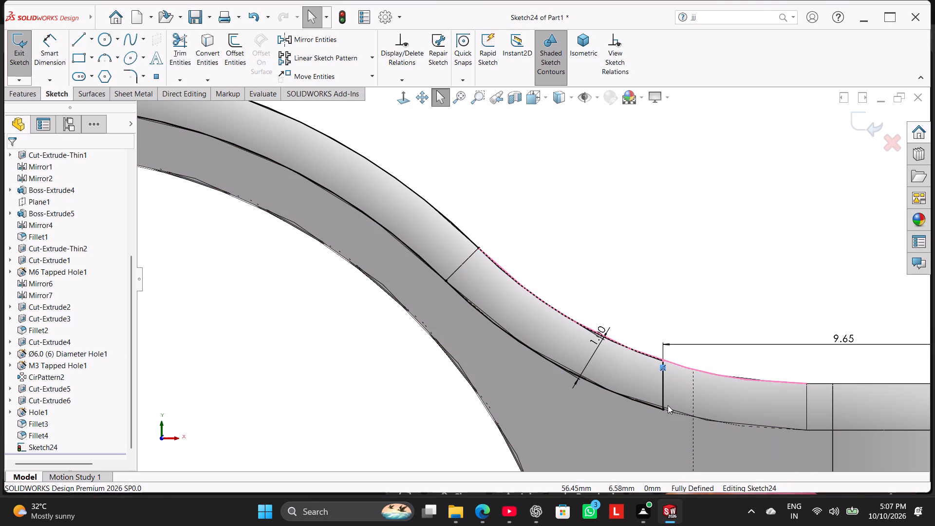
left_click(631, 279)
Extrude the closed arc profile as a merged boss Up To Next, with the direction reversed toward the ear.
scroll(493, 342, "up", 5)
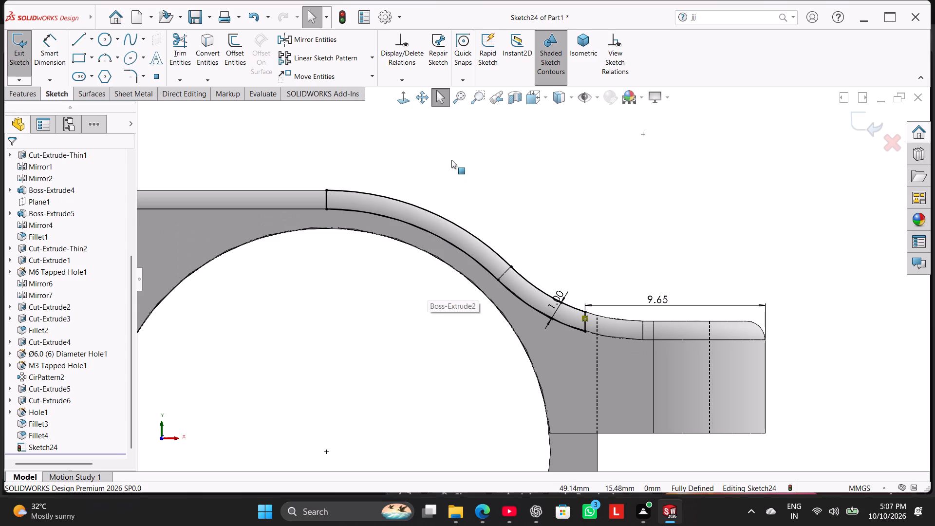
middle_click_drag(451, 159, 439, 234)
scroll(440, 232, "up", 6)
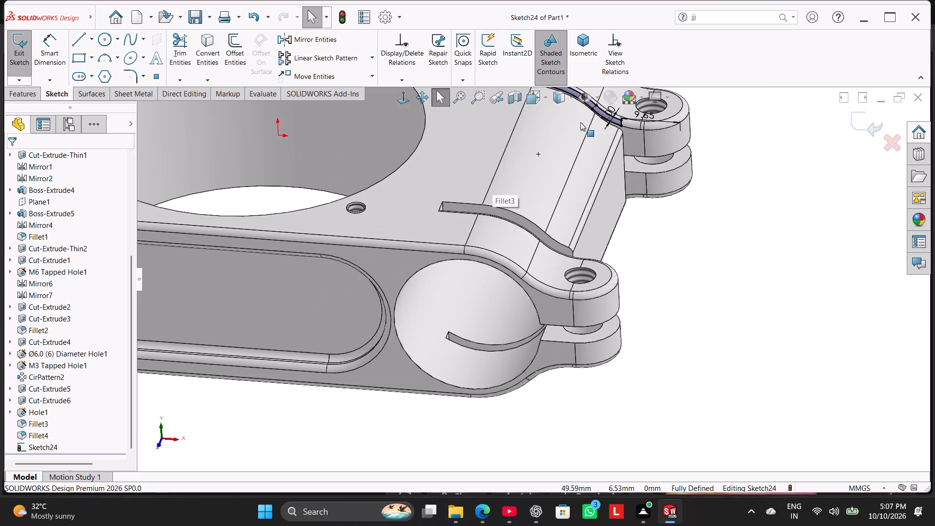
scroll(589, 113, "down", 1)
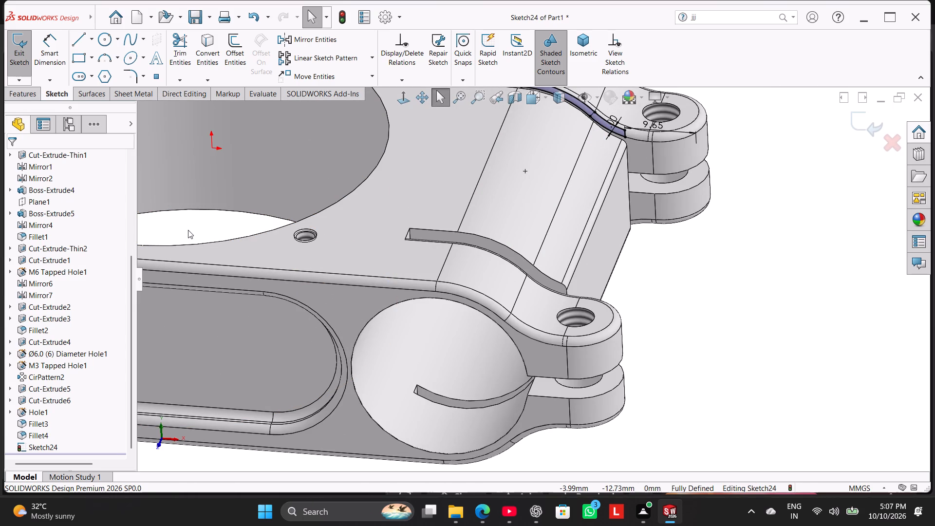
left_click(19, 96)
left_click(34, 59)
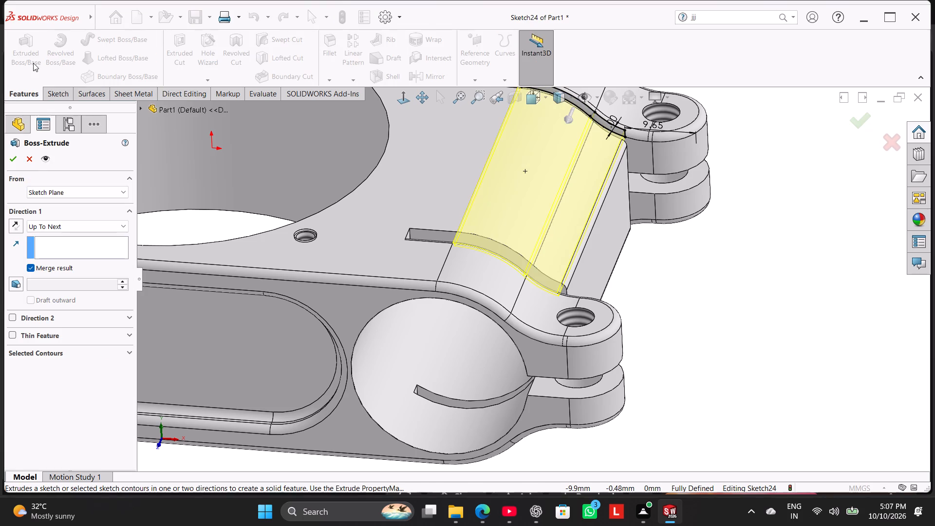
scroll(513, 174, "up", 2)
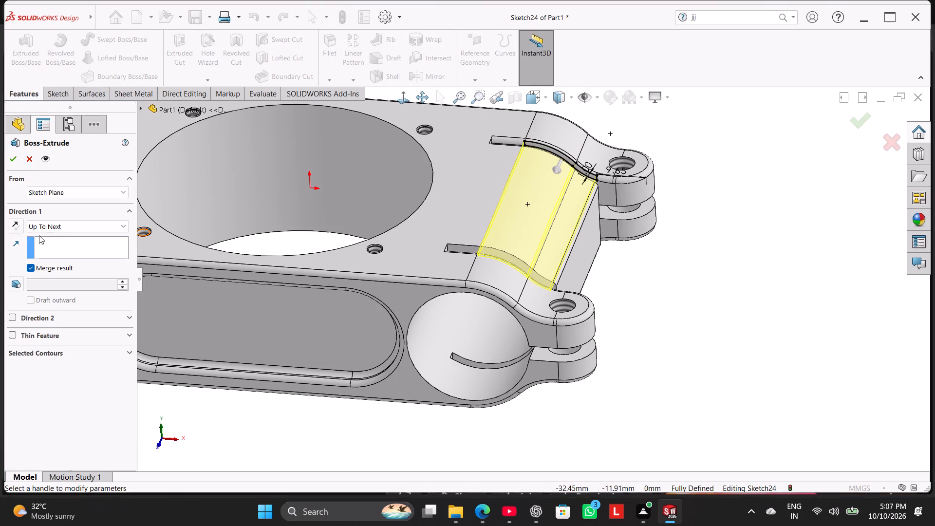
left_click(9, 221)
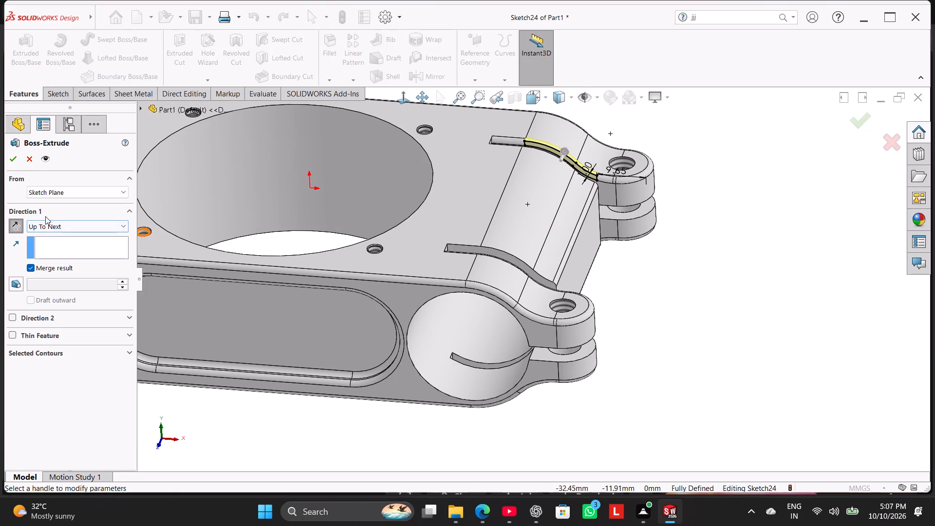
left_click(12, 162)
Examine the new boss along the ear's filleted edge and the adjoining slot from several angles.
left_click(641, 208)
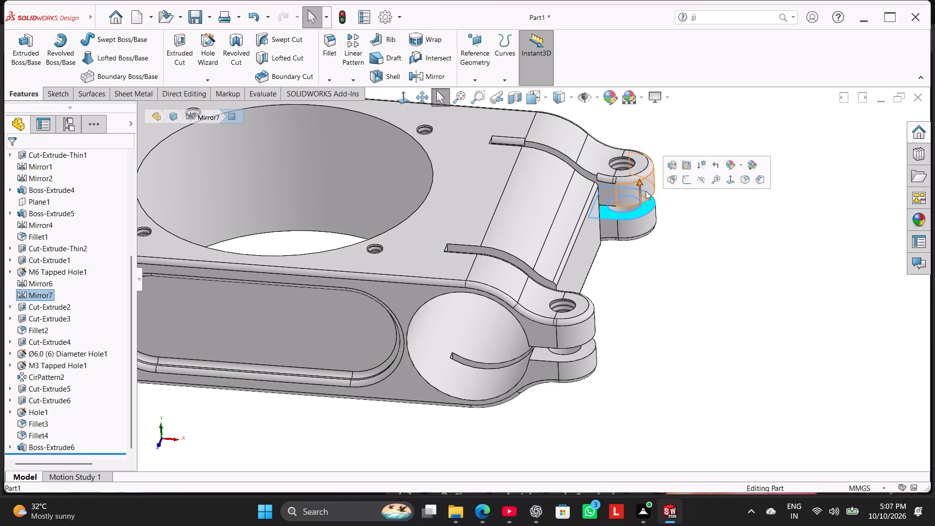
scroll(649, 156, "down", 5)
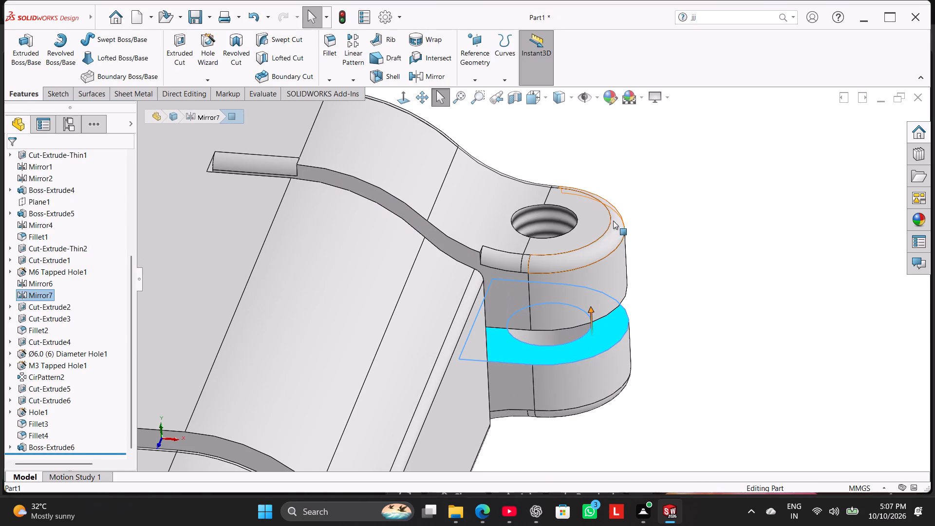
middle_click_drag(641, 258, 682, 277)
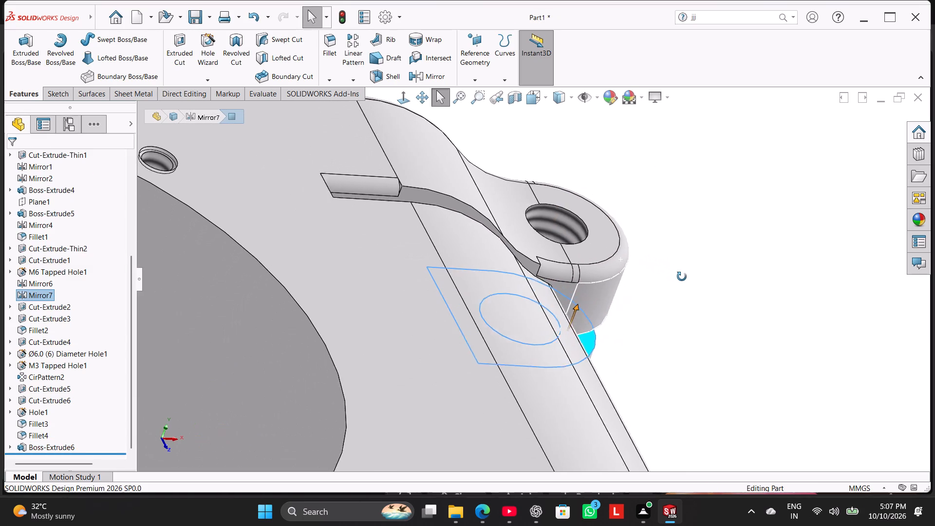
middle_click_drag(682, 277, 684, 278)
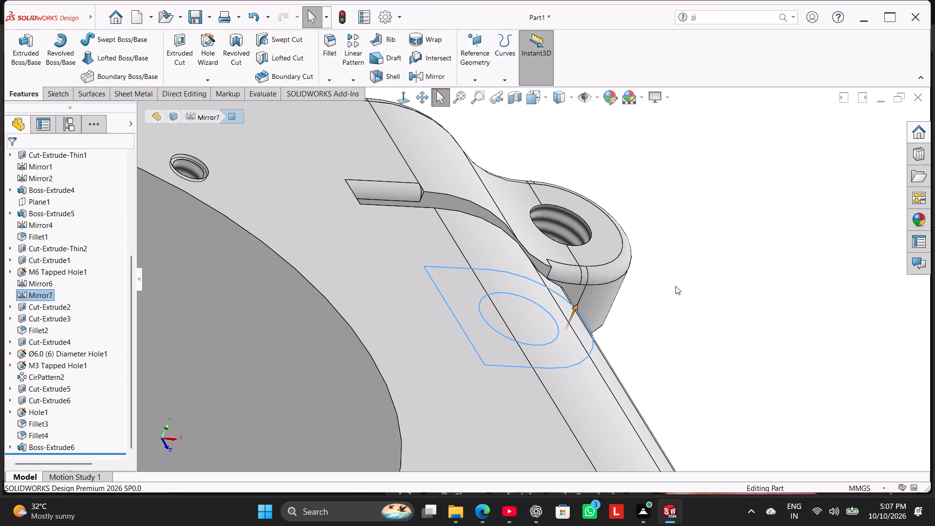
scroll(387, 345, "up", 2)
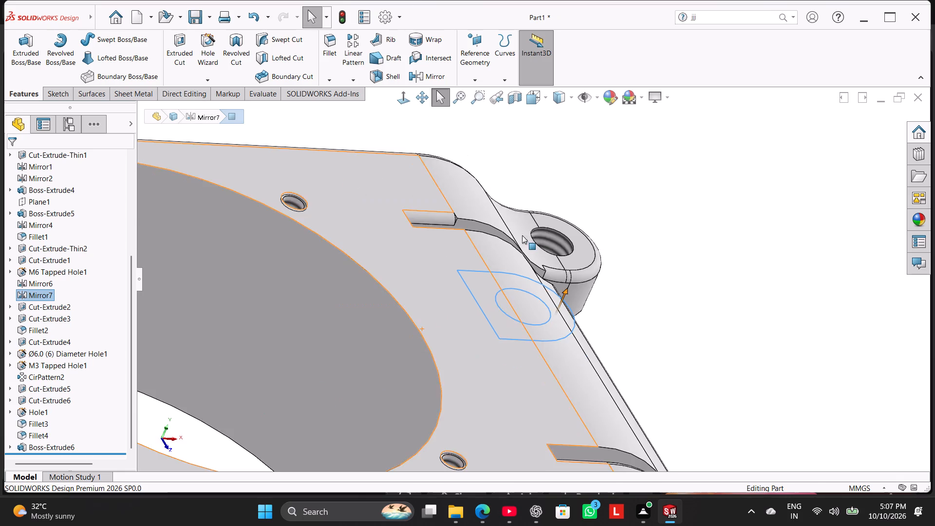
scroll(522, 235, "up", 2)
middle_click_drag(642, 239, 532, 322)
middle_click_drag(789, 377, 733, 305)
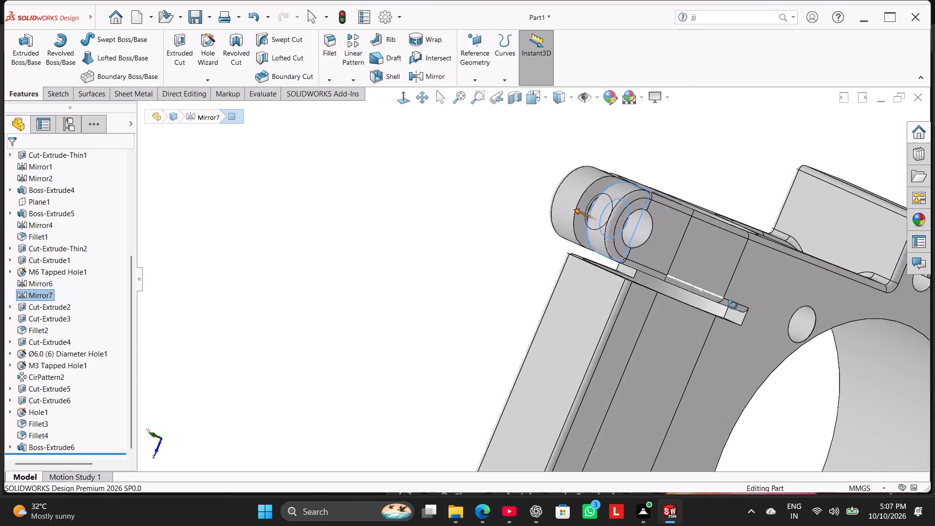
middle_click_drag(733, 305, 702, 250)
middle_click_drag(411, 242, 523, 371)
scroll(523, 371, "down", 1)
scroll(525, 354, "up", 2)
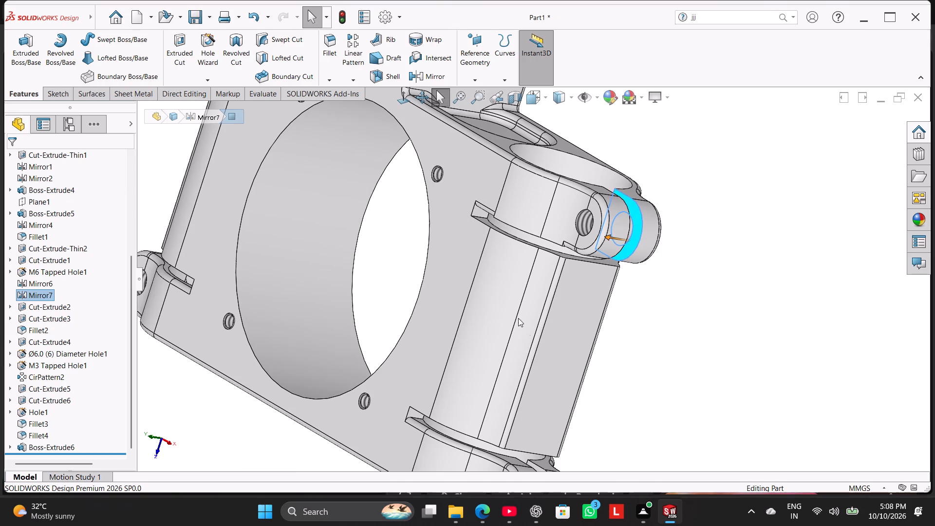
scroll(721, 30, "up", 4)
left_click(690, 194)
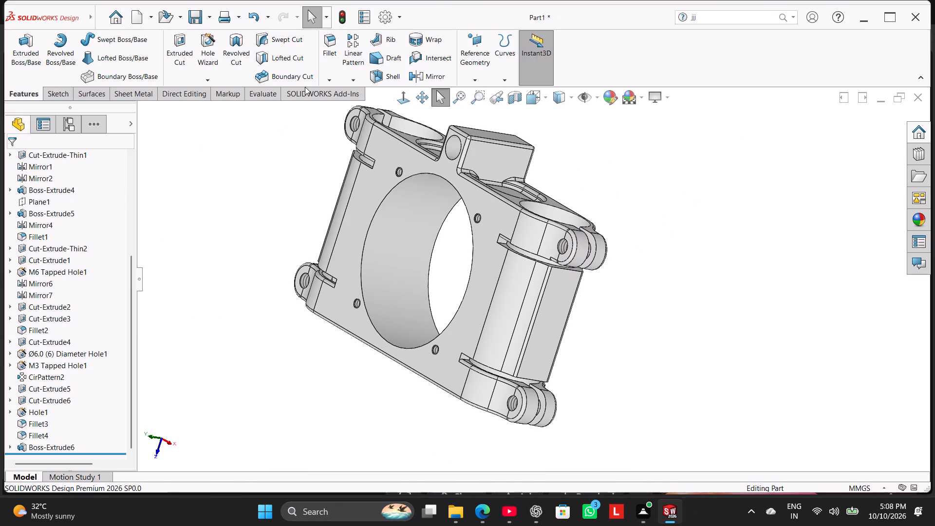
Mirror the new arc-shaped boss extrusion about the Right Plane.
left_click(59, 447)
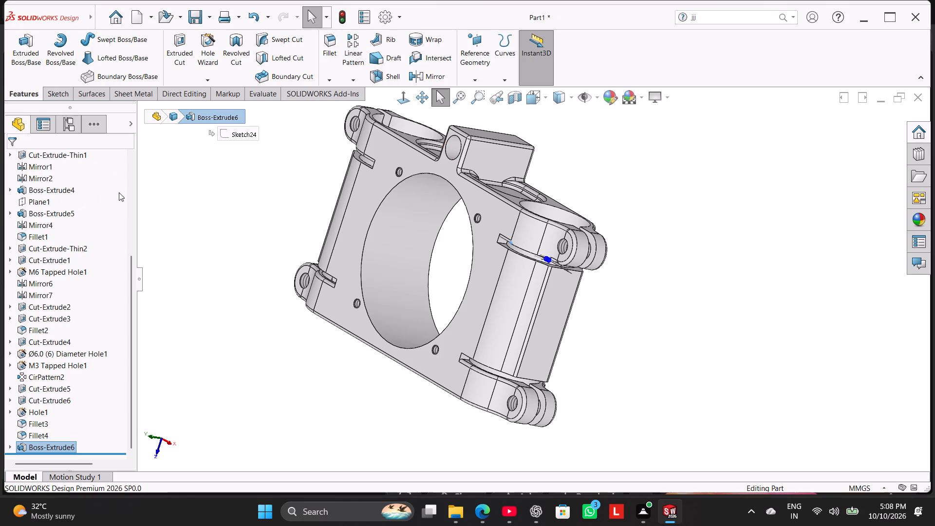
left_click_drag(130, 260, 121, 149, "ctrl")
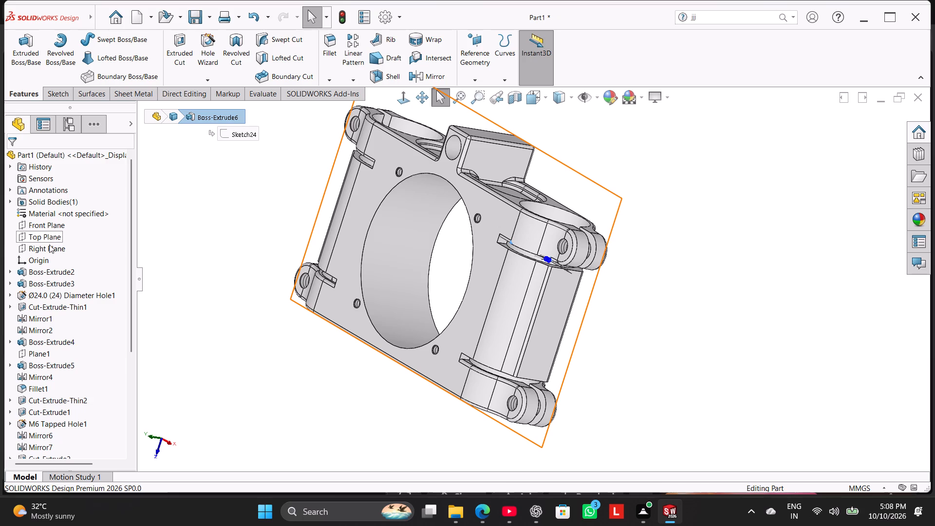
left_click(49, 244, "ctrl")
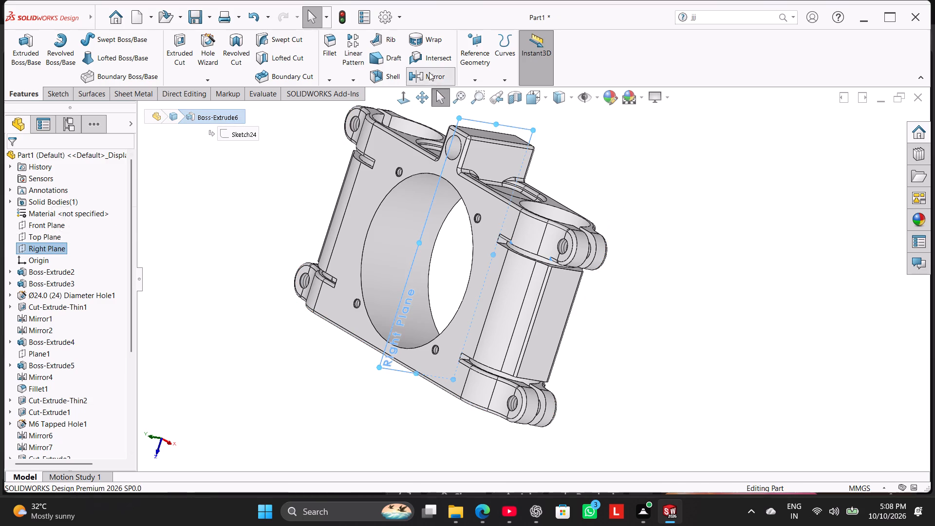
left_click(429, 72)
middle_click_drag(664, 278, 656, 228)
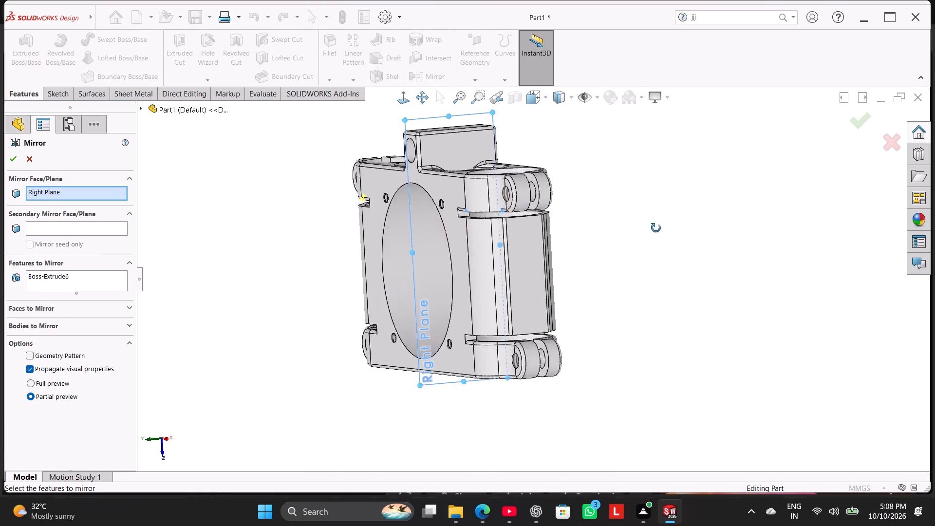
middle_click_drag(656, 228, 695, 194)
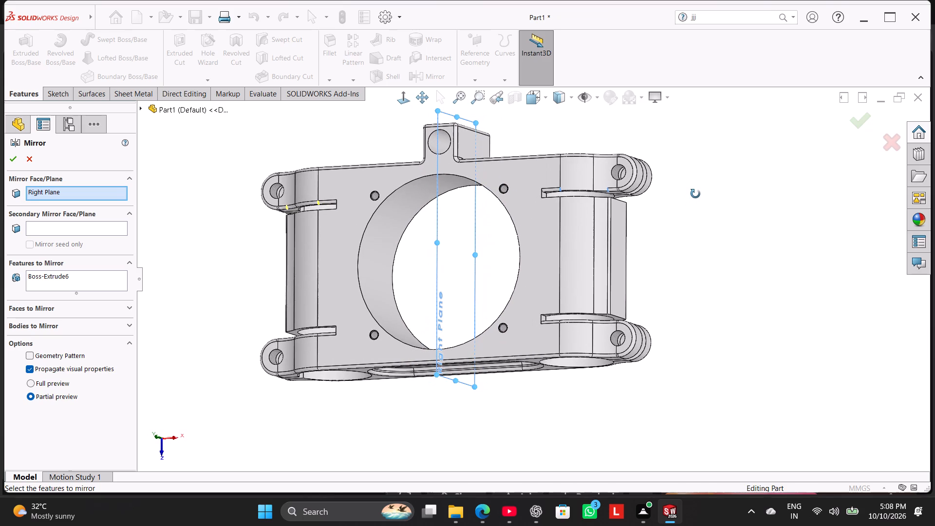
middle_click_drag(695, 194, 699, 192)
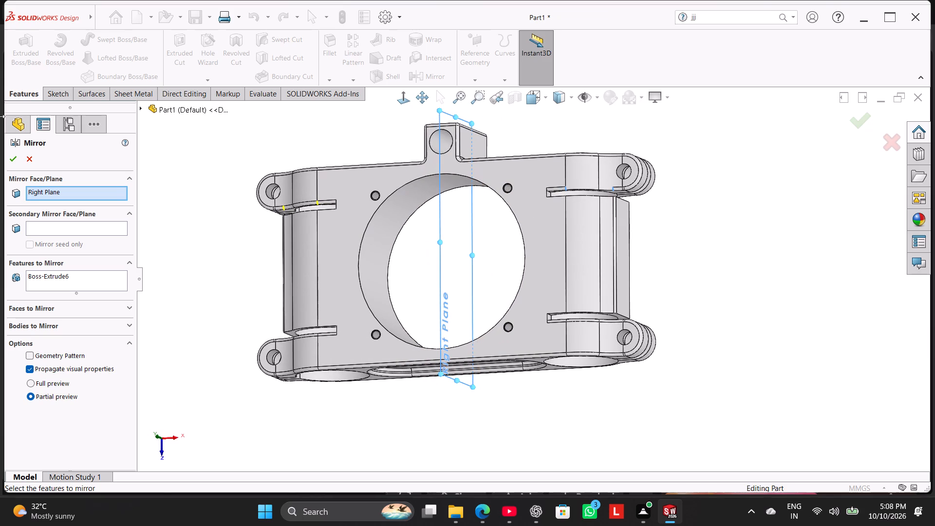
left_click(12, 157)
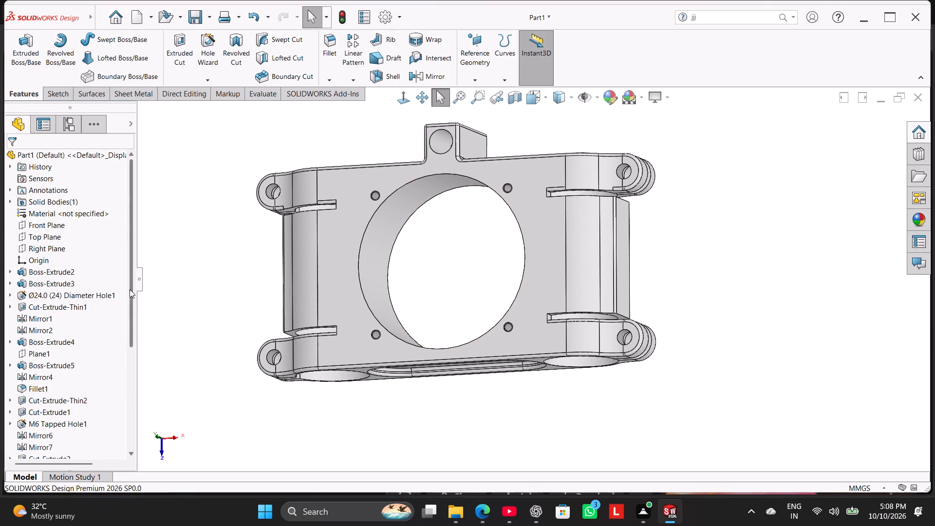
Mirror the newly created mirror feature about the Front Plane to repeat the bosses at the remaining ears.
left_click_drag(130, 289, 154, 425)
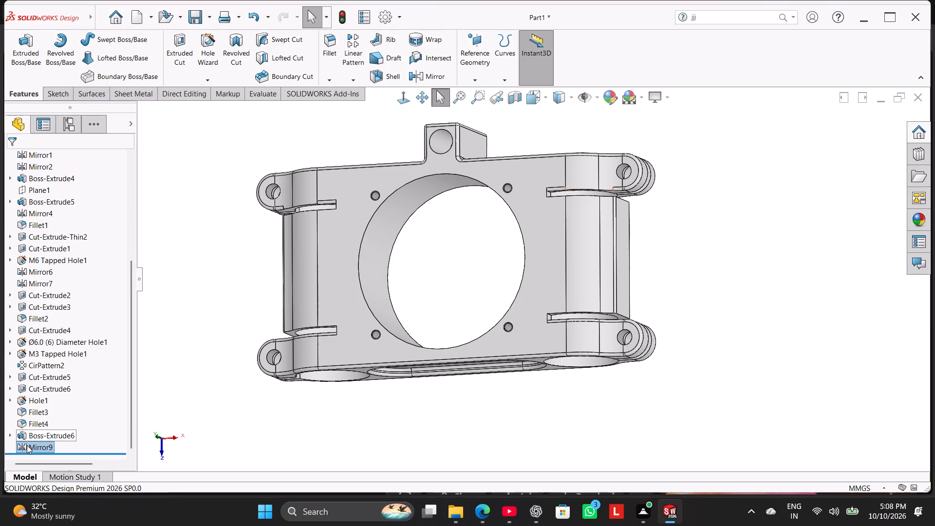
left_click(27, 445)
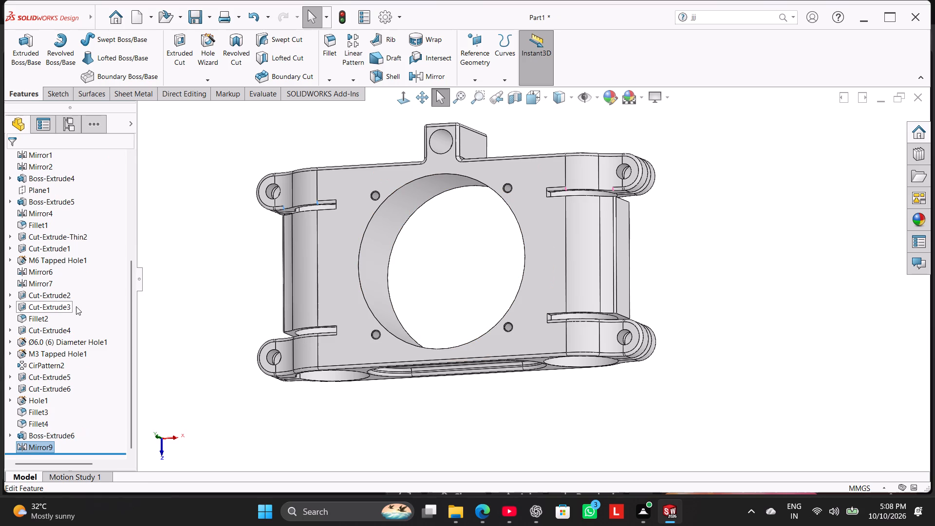
left_click_drag(130, 281, 111, 146, "ctrl")
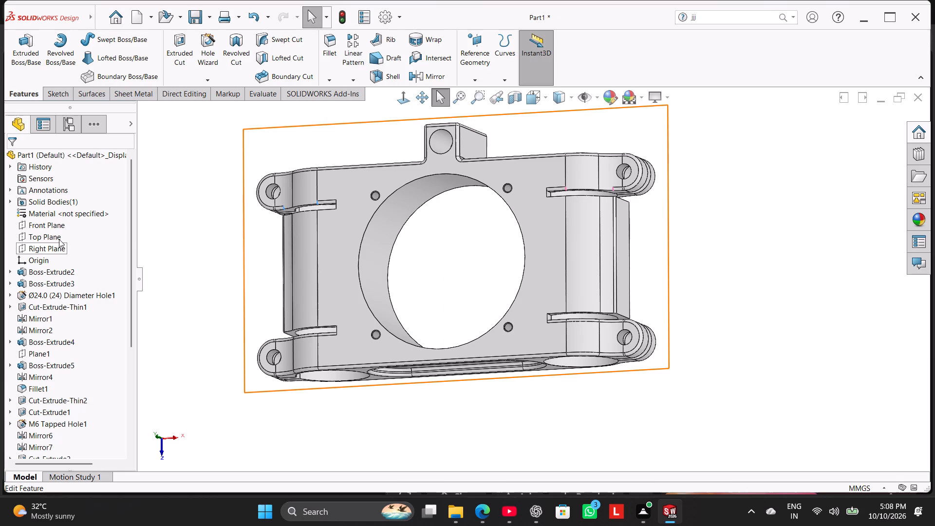
left_click(56, 225, "ctrl")
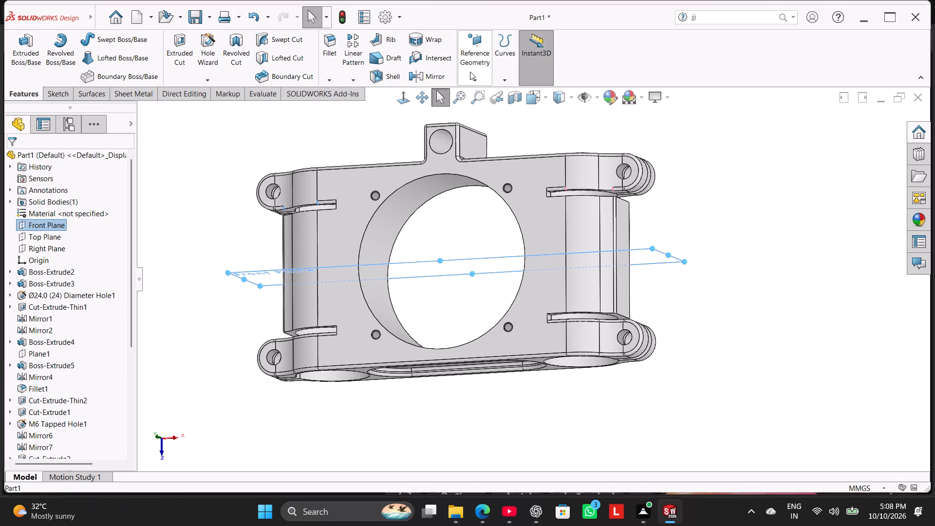
left_click(443, 72)
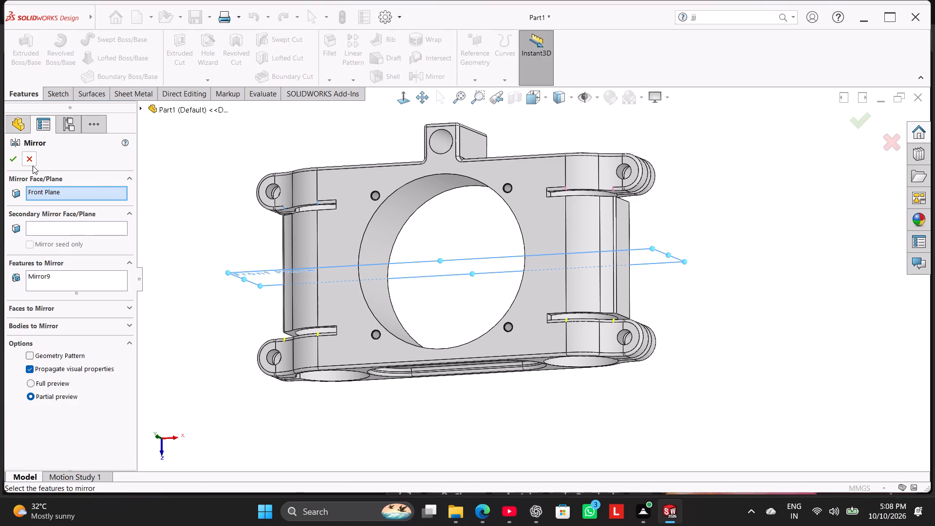
left_click(16, 159)
left_click(174, 182)
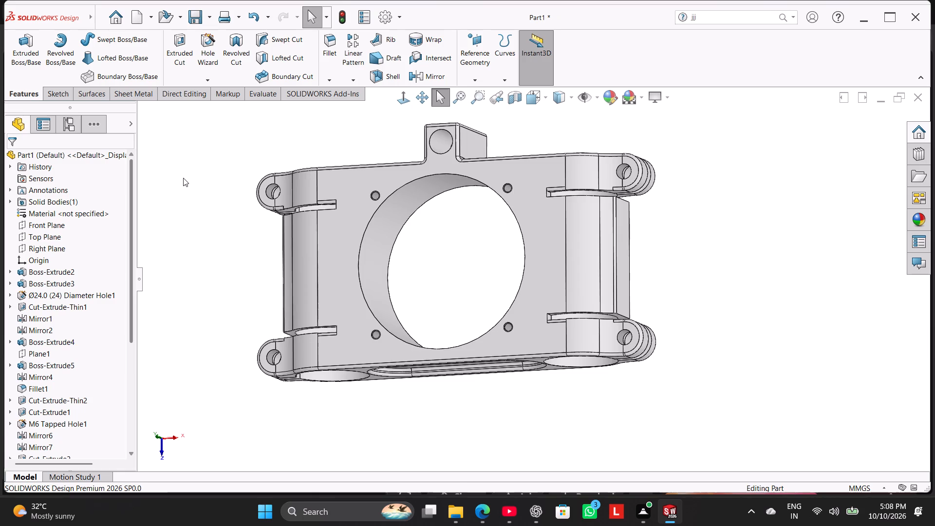
Examine the arc-shaped bosses beside the ears on both faces of the clamp body.
middle_click_drag(185, 178, 173, 152)
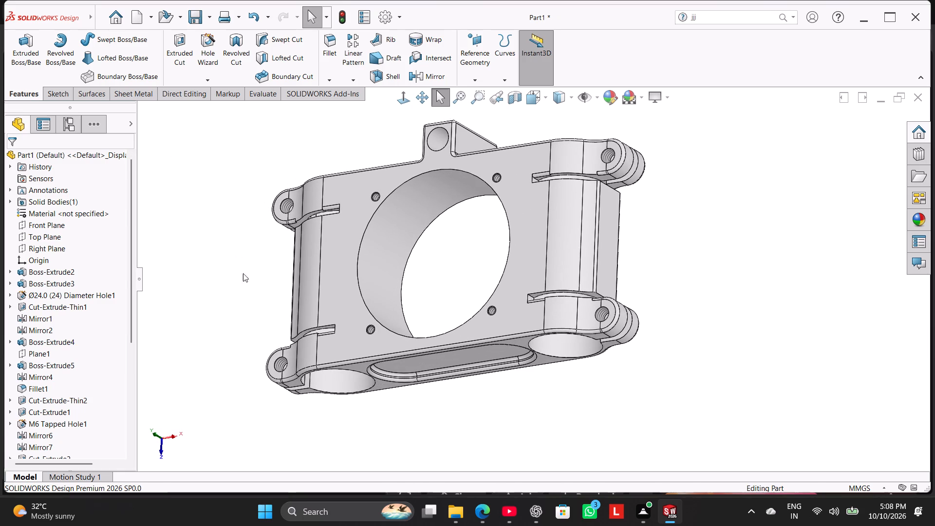
middle_click_drag(563, 371, 460, 279)
scroll(461, 270, "down", 2)
middle_click_drag(118, 283, 140, 299)
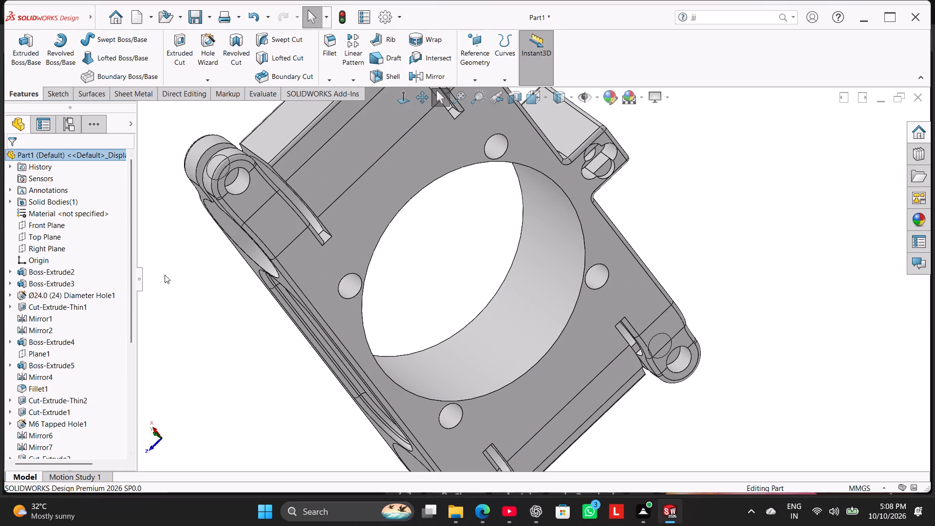
middle_click_drag(182, 258, 252, 352)
scroll(255, 345, "down", 1)
scroll(259, 333, "up", 4)
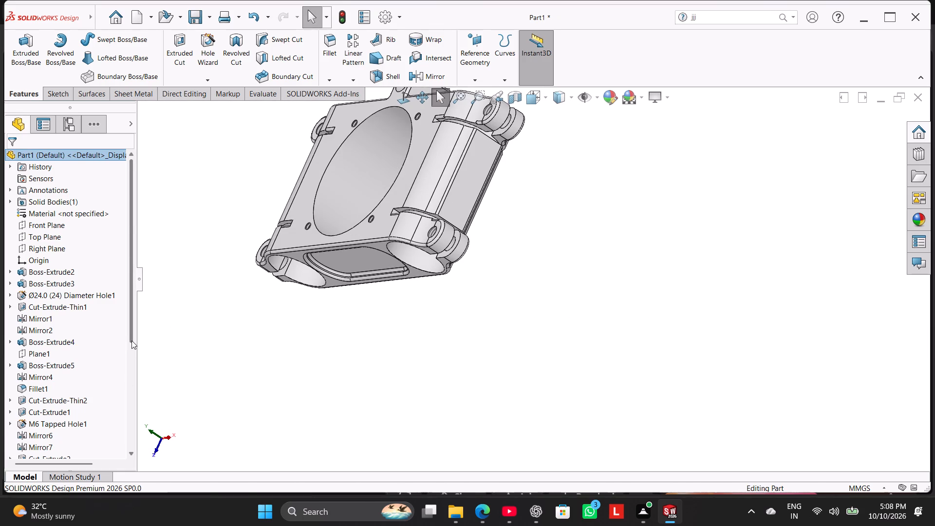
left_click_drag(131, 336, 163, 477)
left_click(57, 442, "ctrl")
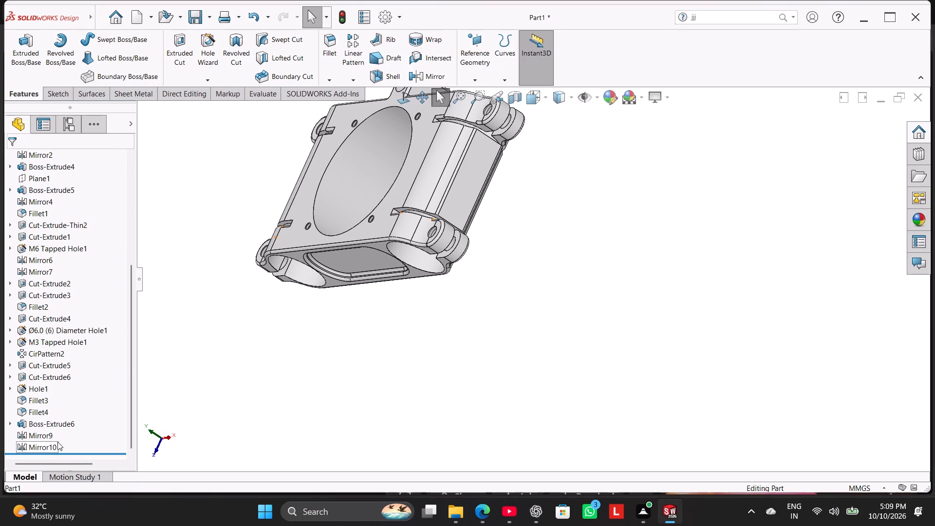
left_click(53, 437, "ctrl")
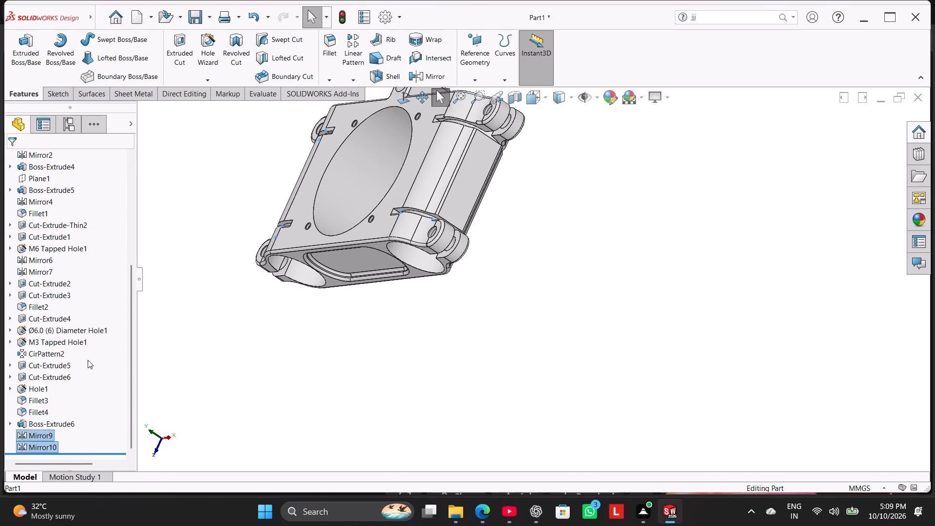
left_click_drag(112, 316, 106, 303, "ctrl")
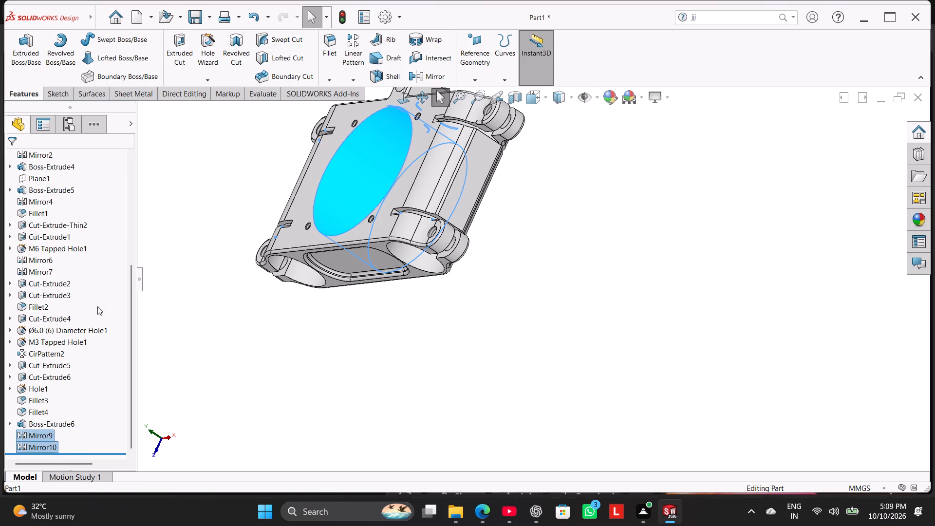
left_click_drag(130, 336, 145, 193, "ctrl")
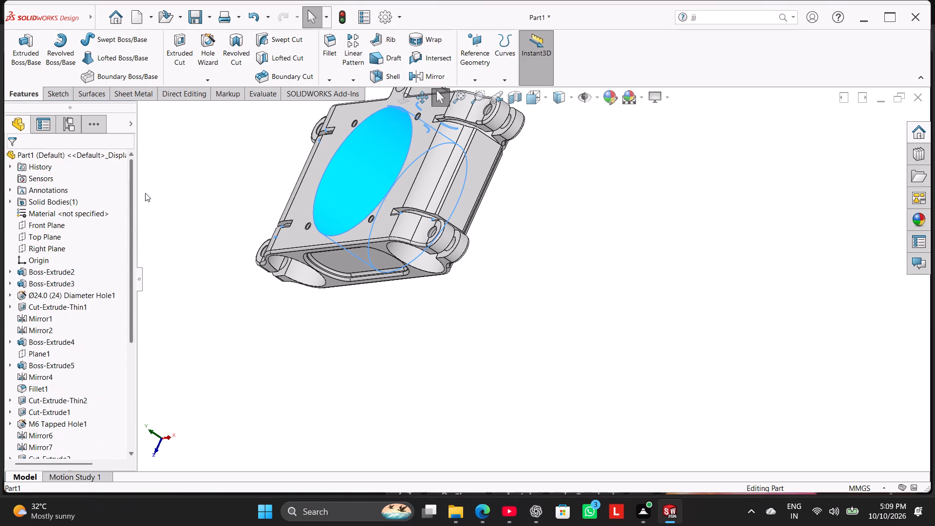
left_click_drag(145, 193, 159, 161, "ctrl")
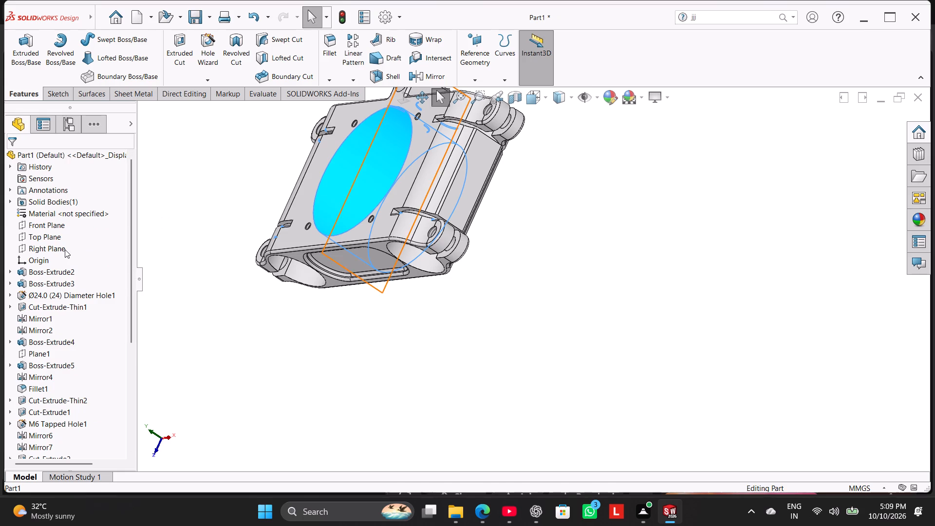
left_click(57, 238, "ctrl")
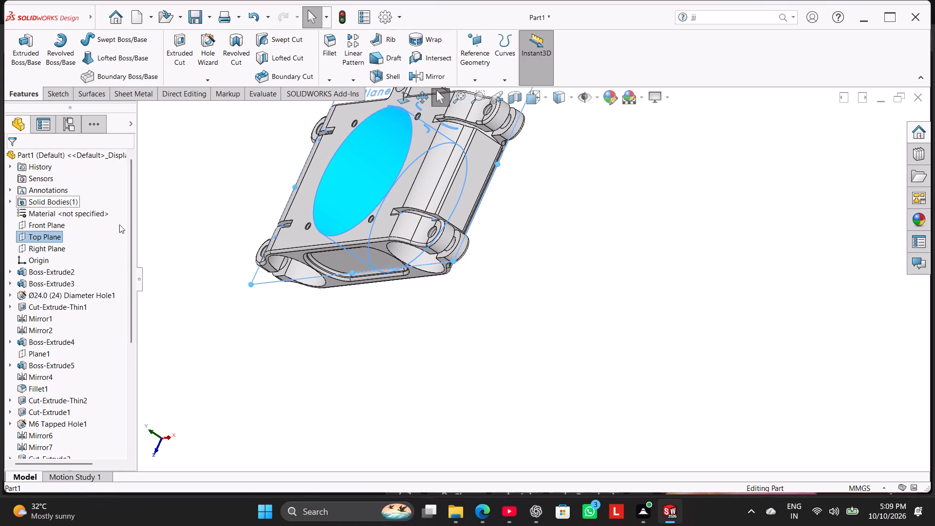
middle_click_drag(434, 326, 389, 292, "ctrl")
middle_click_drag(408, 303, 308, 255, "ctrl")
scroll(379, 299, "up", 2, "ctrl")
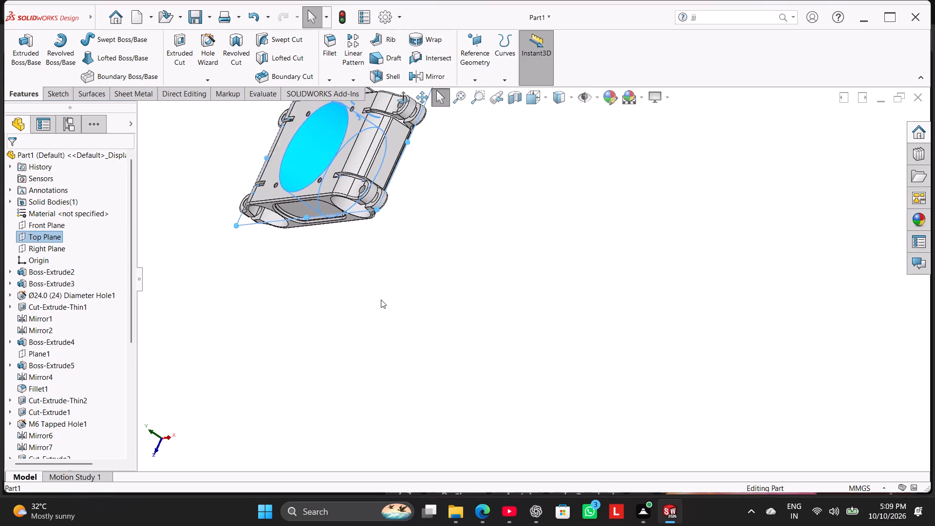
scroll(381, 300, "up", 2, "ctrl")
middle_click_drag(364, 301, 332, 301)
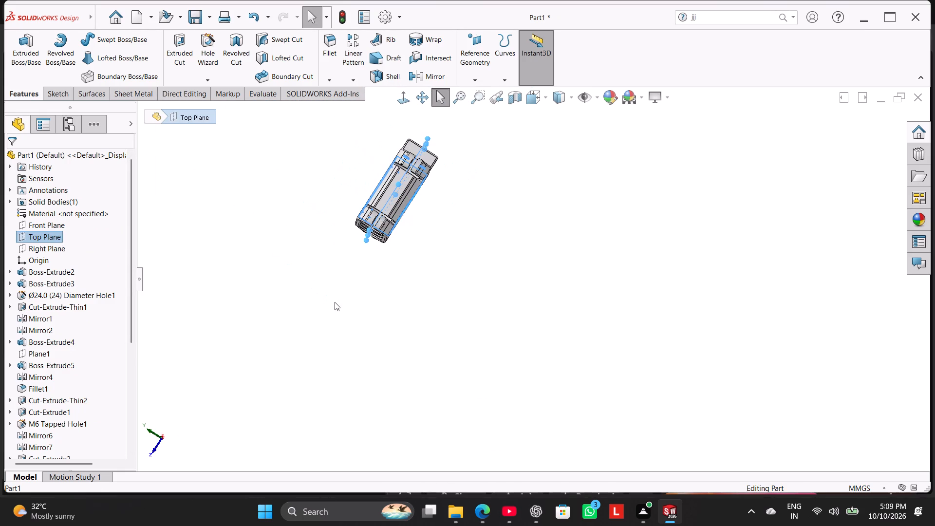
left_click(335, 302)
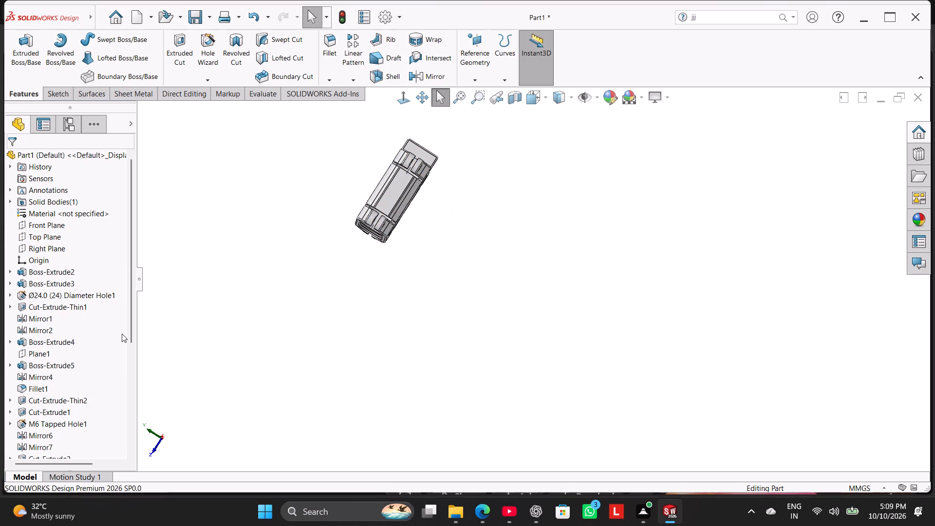
Mirror the features Mirror9 and Mirror10 about the Top Plane to repeat the arc-shaped bosses on the body's opposite face.
left_click_drag(130, 333, 122, 471)
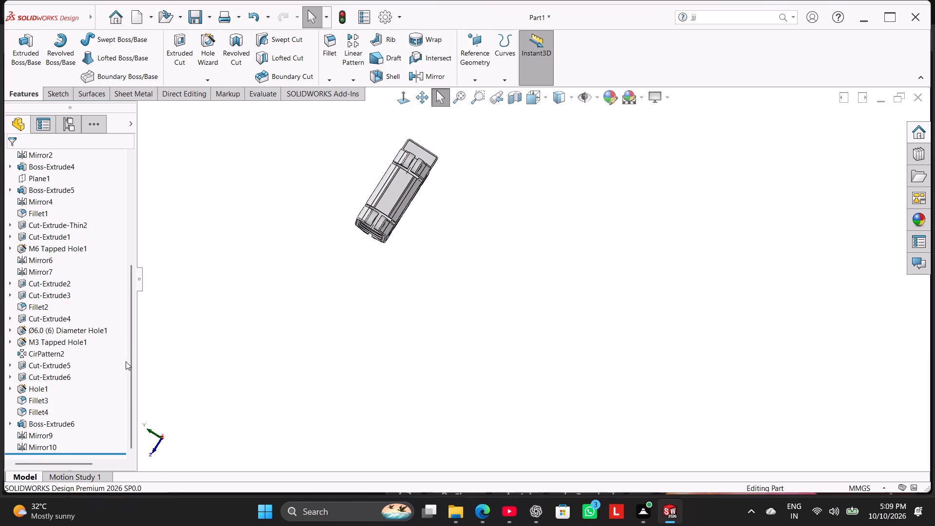
left_click(32, 440, "ctrl")
left_click(37, 447, "ctrl")
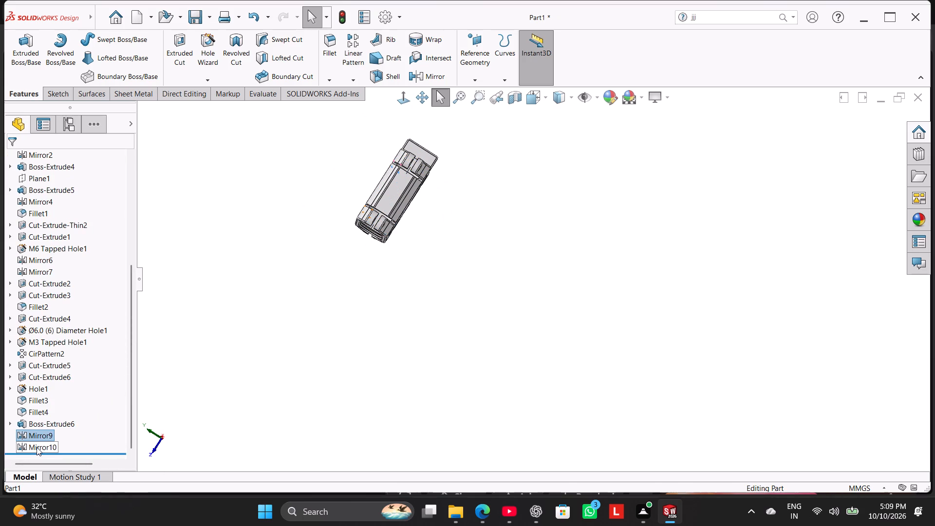
scroll(353, 196, "up", 2, "ctrl")
middle_click_drag(363, 190, 364, 232, "ctrl")
middle_click_drag(364, 239, 390, 375)
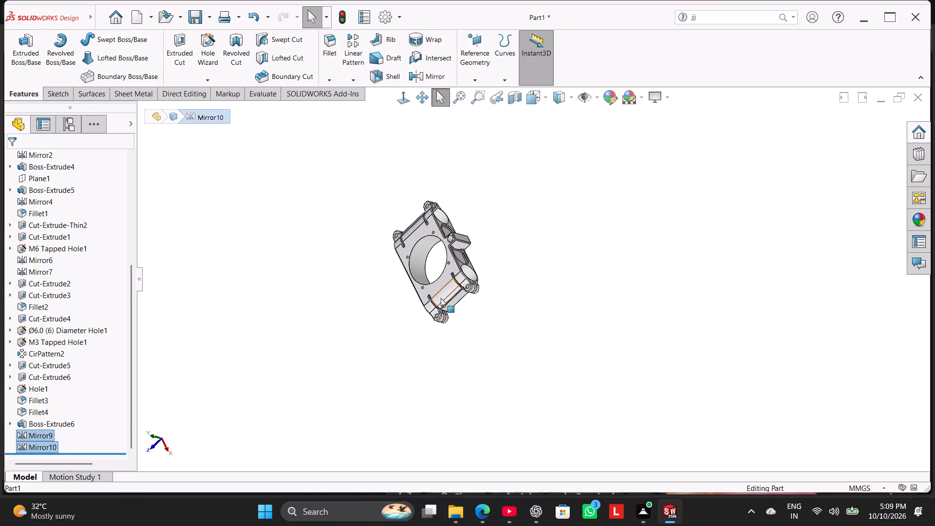
key("f")
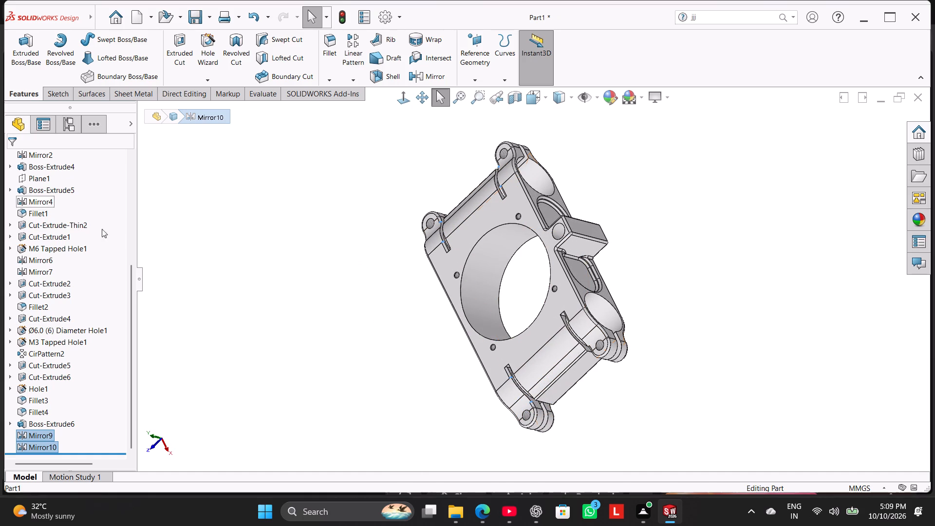
left_click_drag(132, 273, 128, 151)
left_click(40, 235, "ctrl")
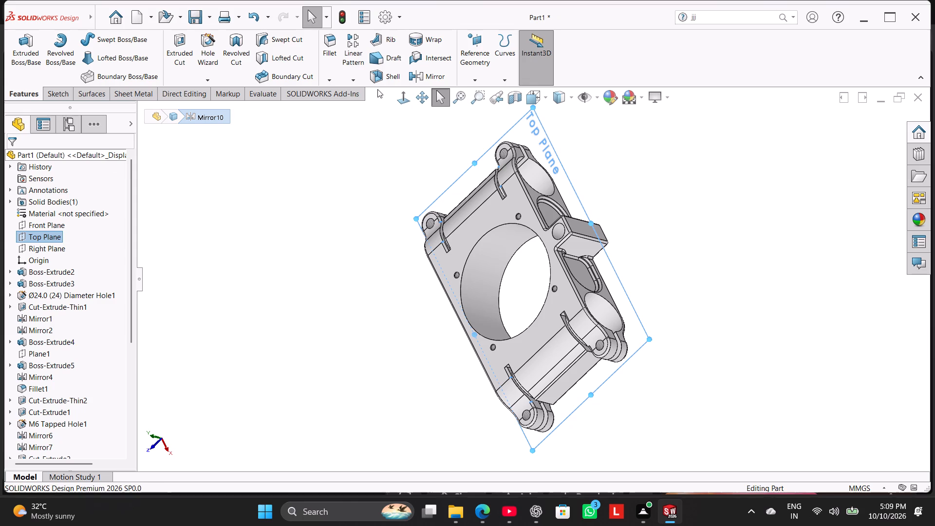
left_click(426, 81)
middle_click_drag(272, 254, 255, 248)
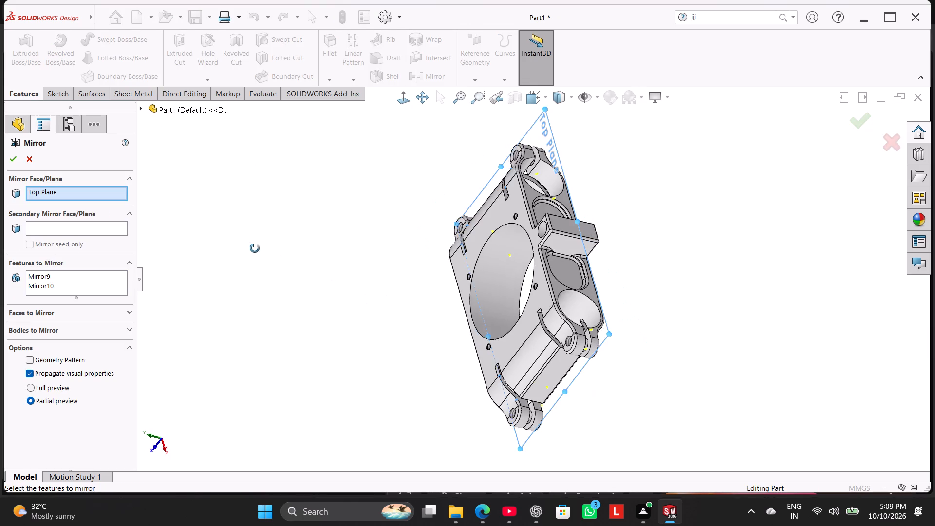
middle_click_drag(255, 248, 169, 234)
left_click(17, 160)
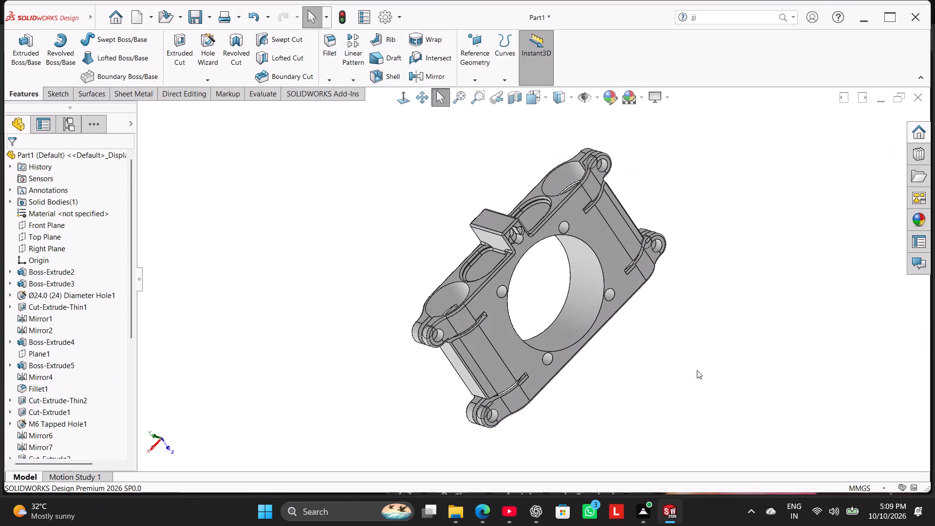
Assign Alloy Steel from the SOLIDWORKS Steel materials to the part, with the model in isometric view.
middle_click_drag(675, 297, 655, 338)
right_click_drag(266, 343, 315, 282)
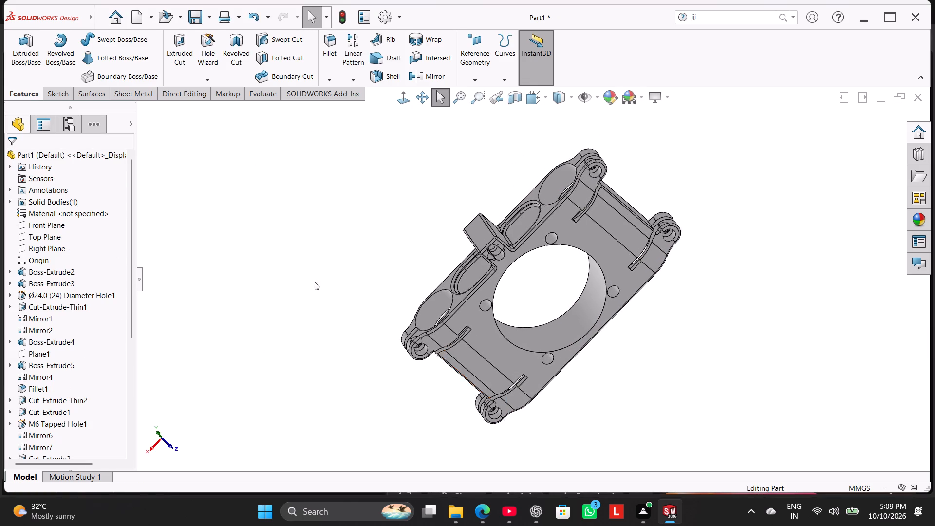
right_click_drag(315, 282, 326, 267)
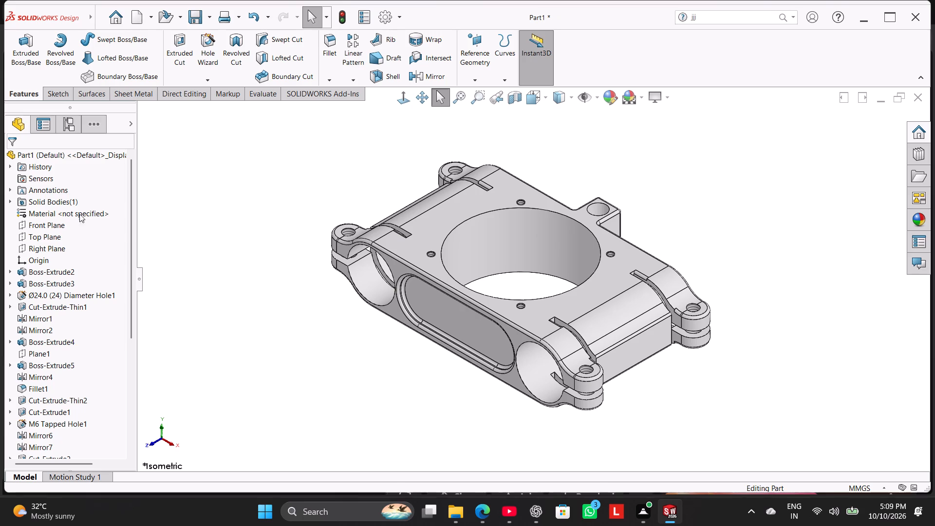
left_click(83, 210)
left_click(88, 215)
right_click(89, 213)
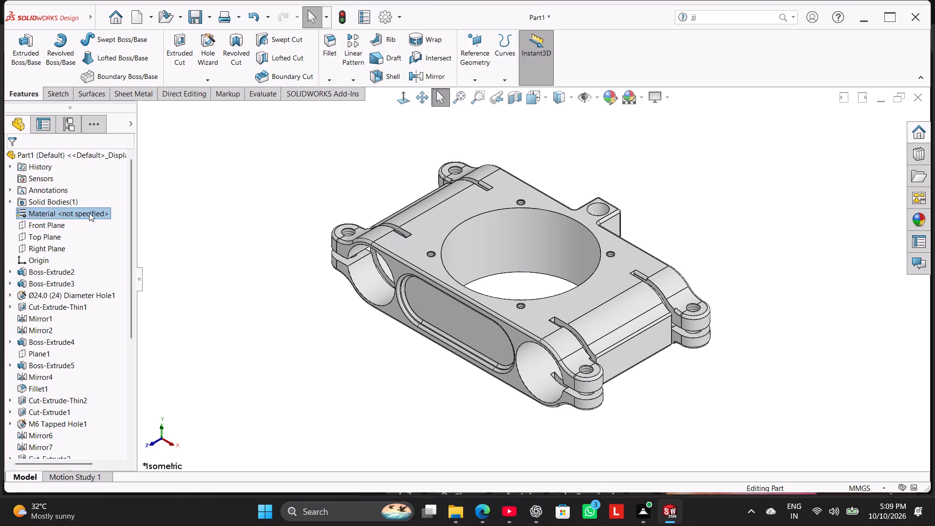
left_click(111, 215)
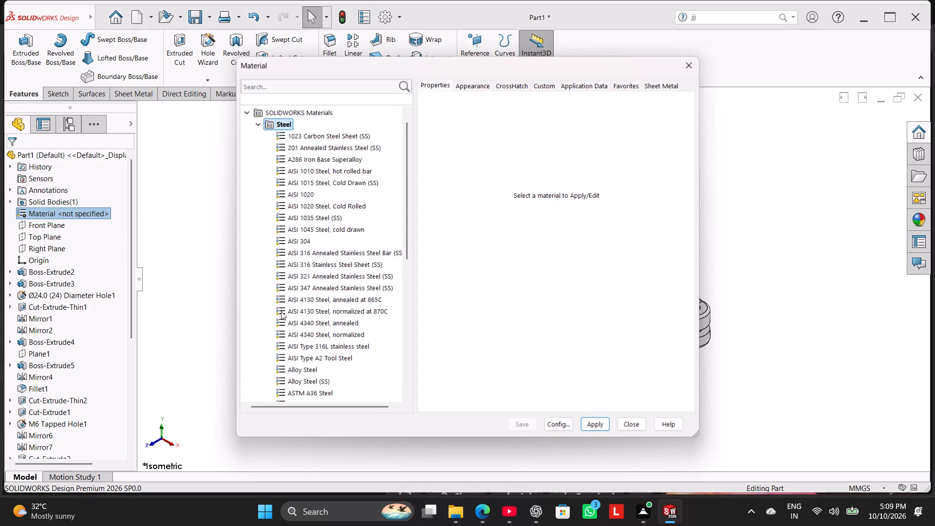
left_click(305, 374)
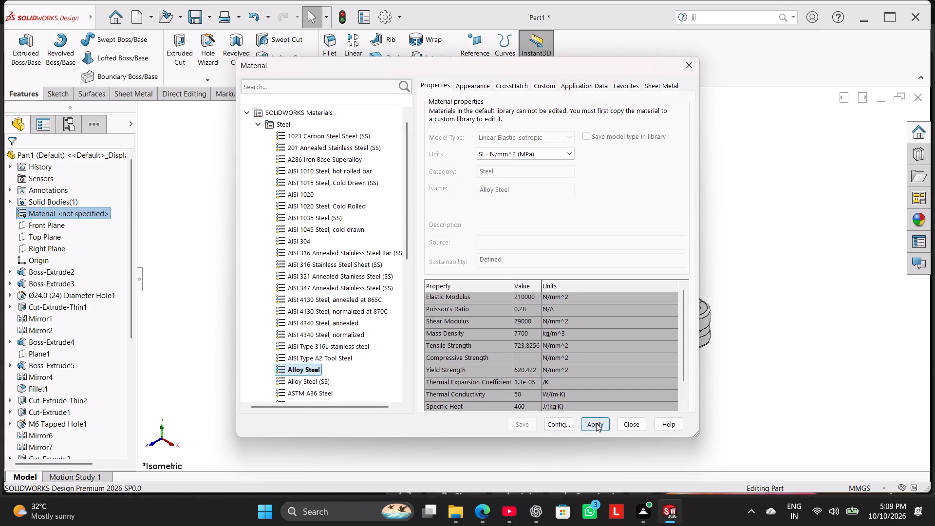
left_click(596, 423)
left_click(638, 421)
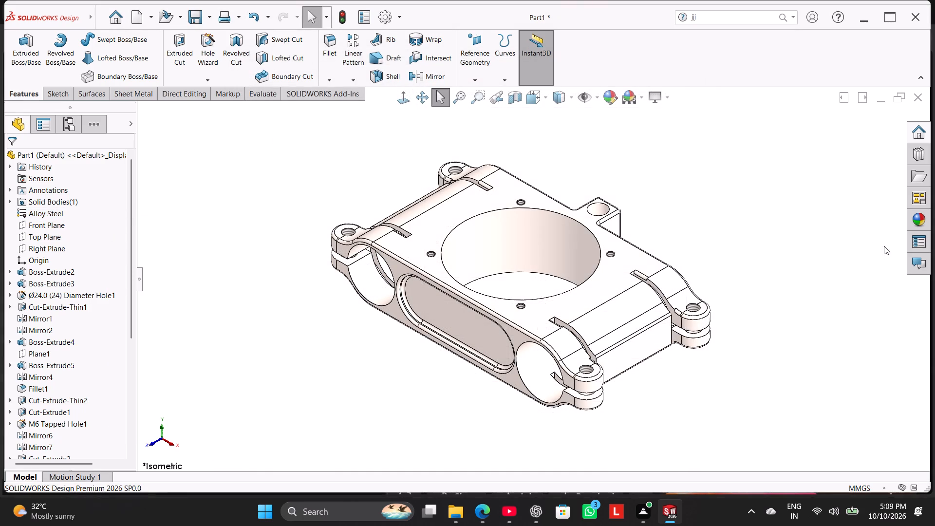
Apply the plain color appearance from the appearances library to the whole part.
left_click(921, 222)
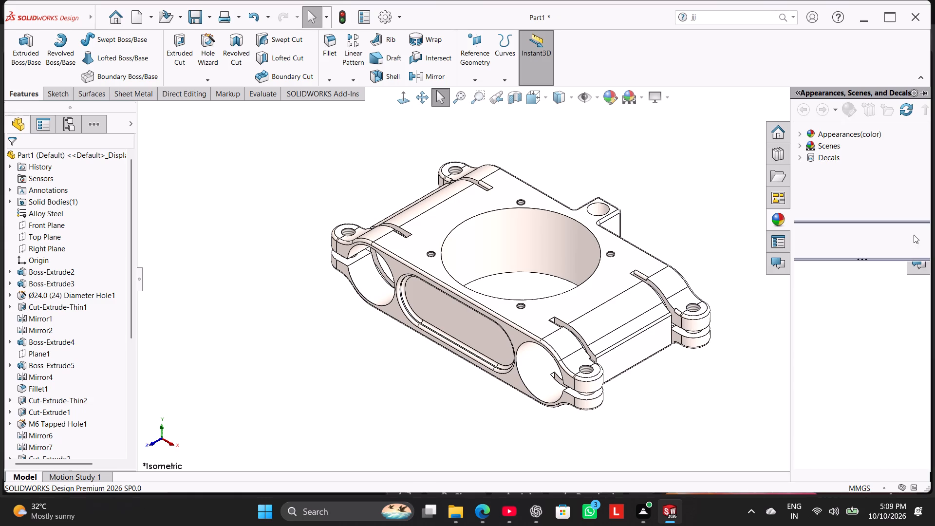
left_click(810, 132)
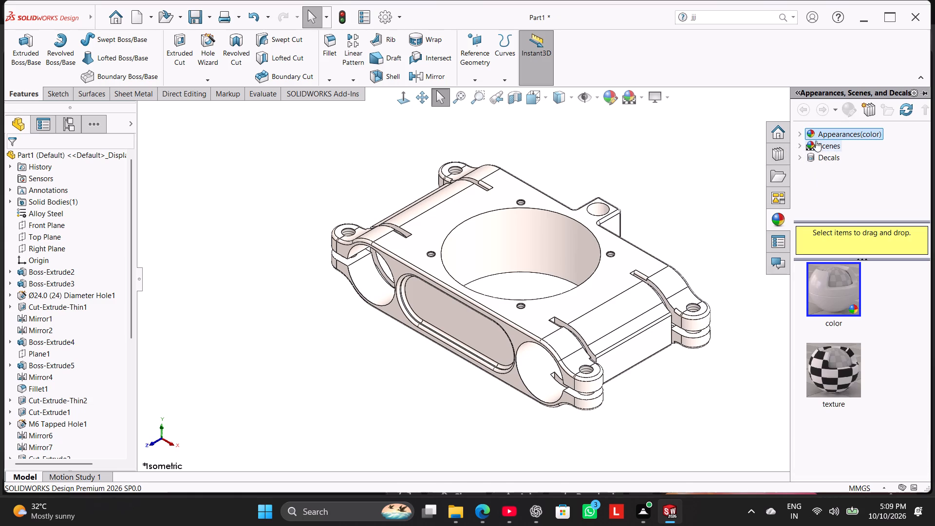
double_click(838, 293)
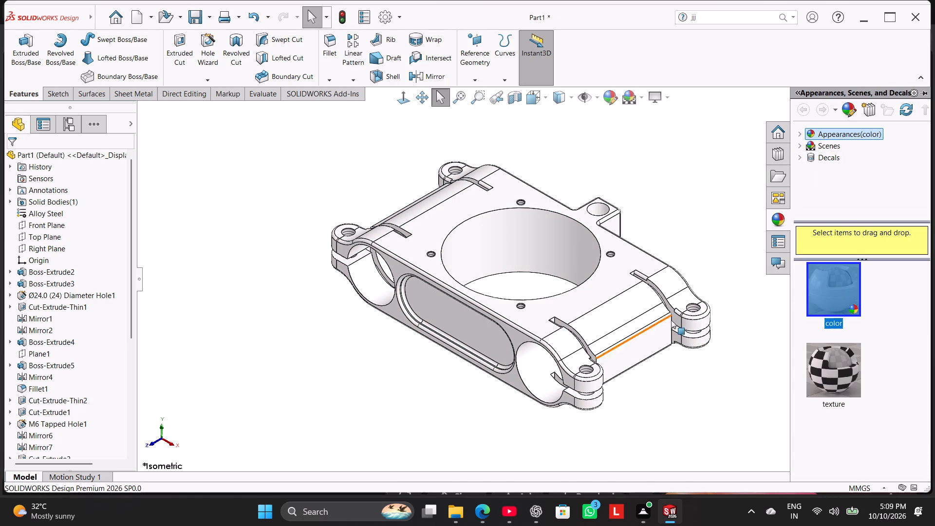
double_click(828, 299)
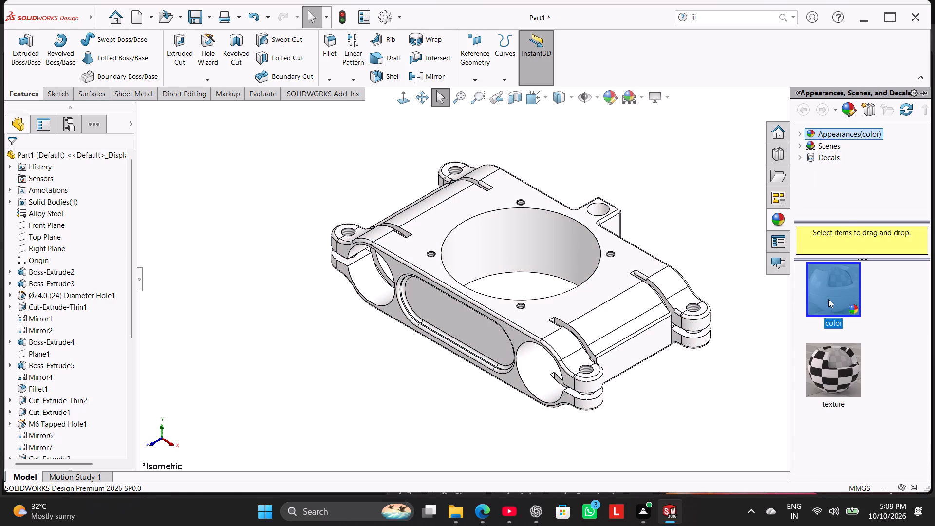
left_click(828, 299)
double_click(828, 300)
Edit the part's color appearance, trying the standard orange swatch and switching to the bright yellow one.
left_click(606, 100)
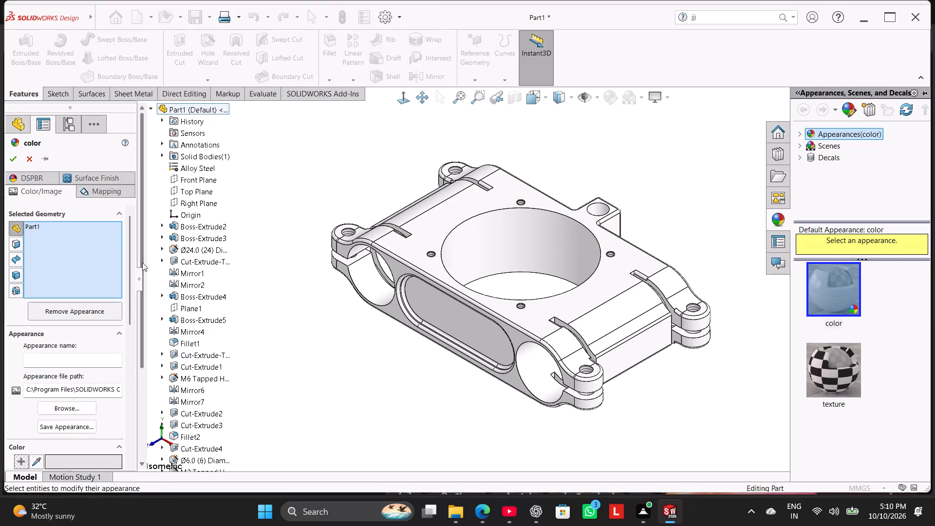
left_click_drag(132, 246, 136, 325)
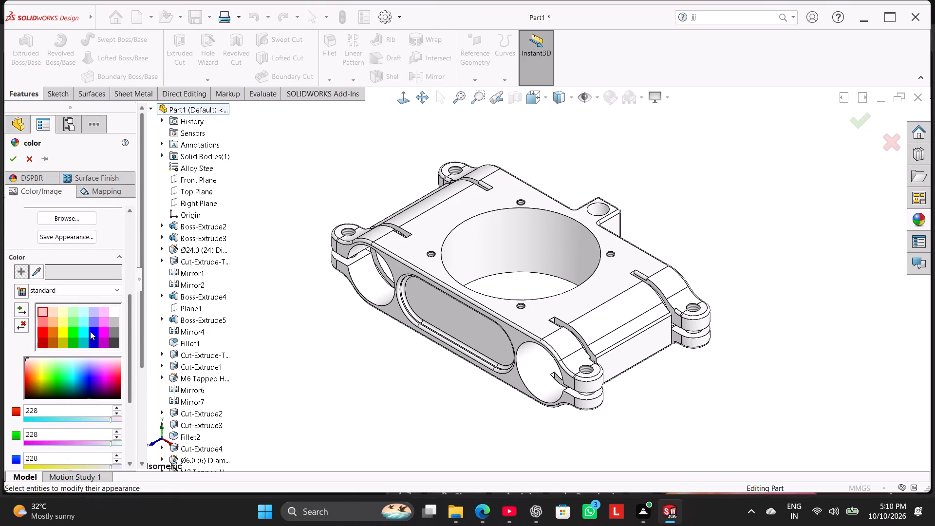
left_click(54, 329)
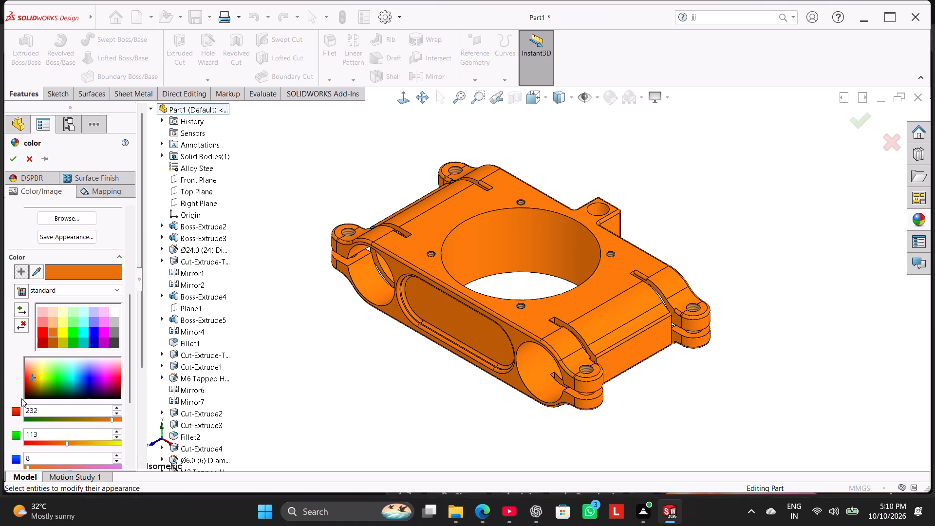
left_click(64, 332)
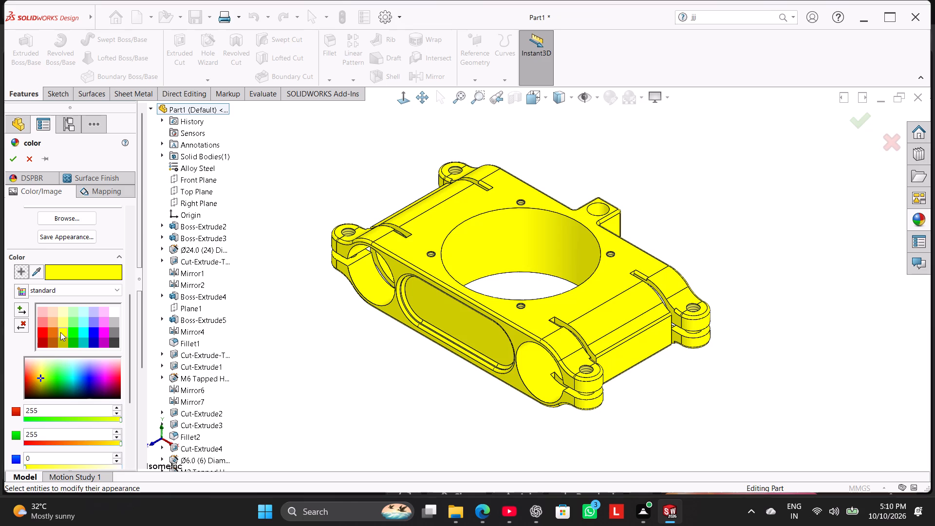
left_click(145, 257)
Set the part's appearance color to a golden yellow with RGB values red 232, green 176 and blue 8.
left_click_drag(129, 323, 133, 403)
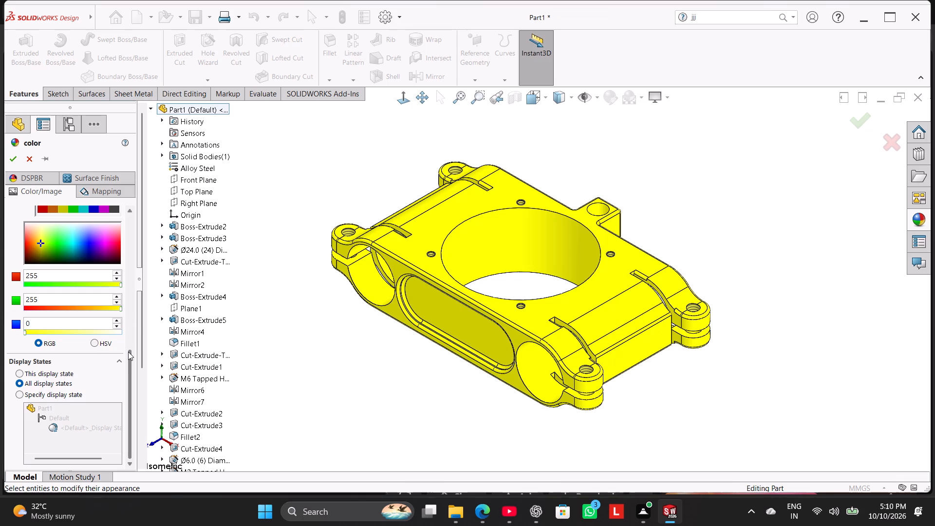
left_click_drag(128, 352, 130, 330)
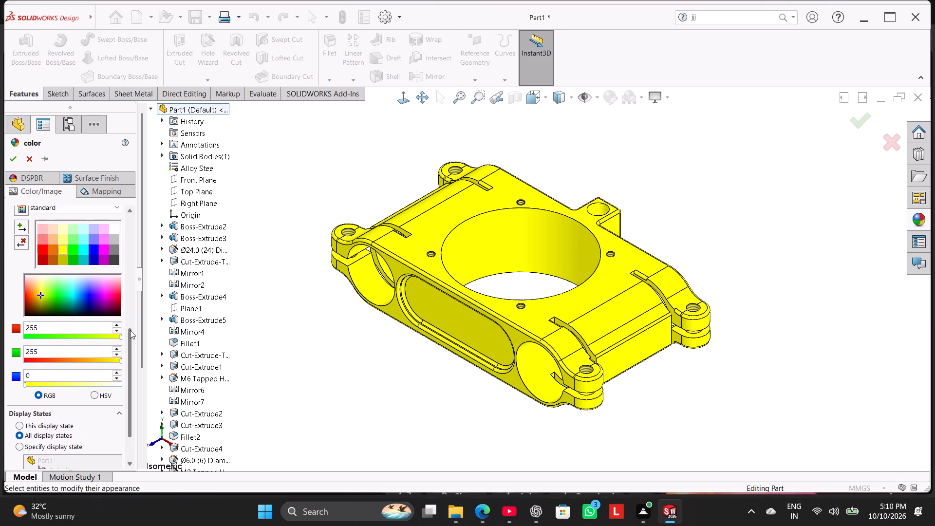
left_click_drag(130, 330, 141, 399)
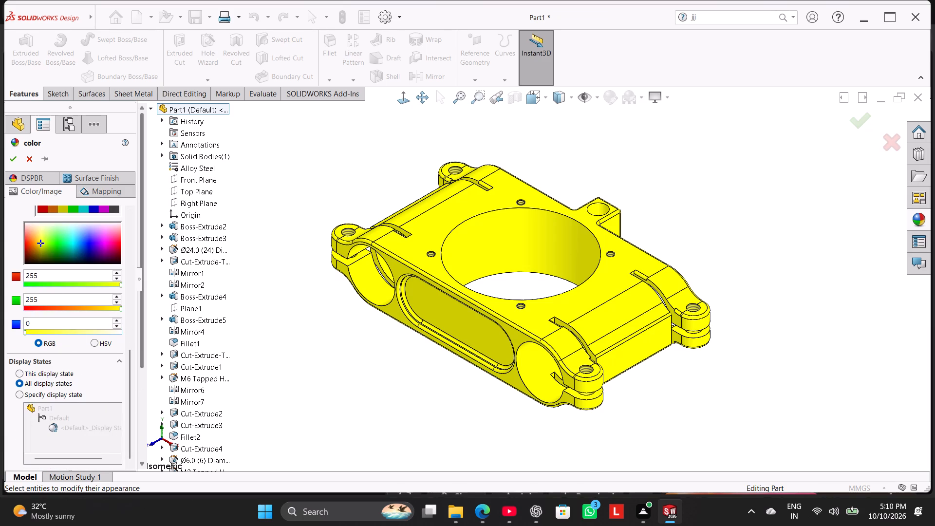
double_click(46, 279)
type("232")
key("Return")
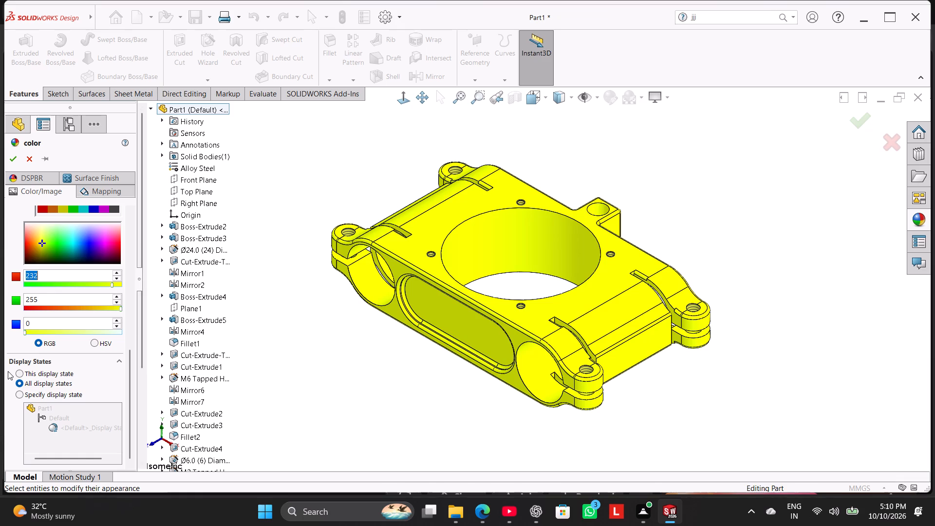
double_click(78, 299)
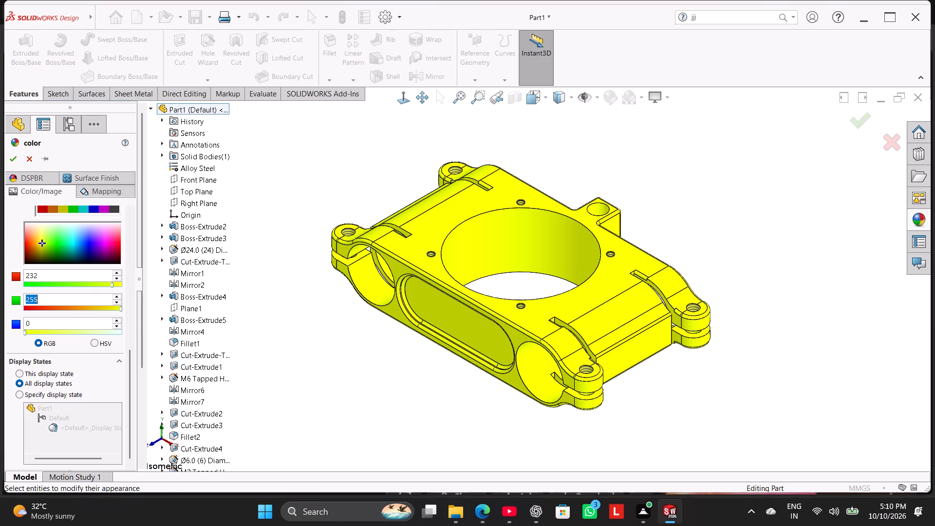
type("176")
double_click(68, 323)
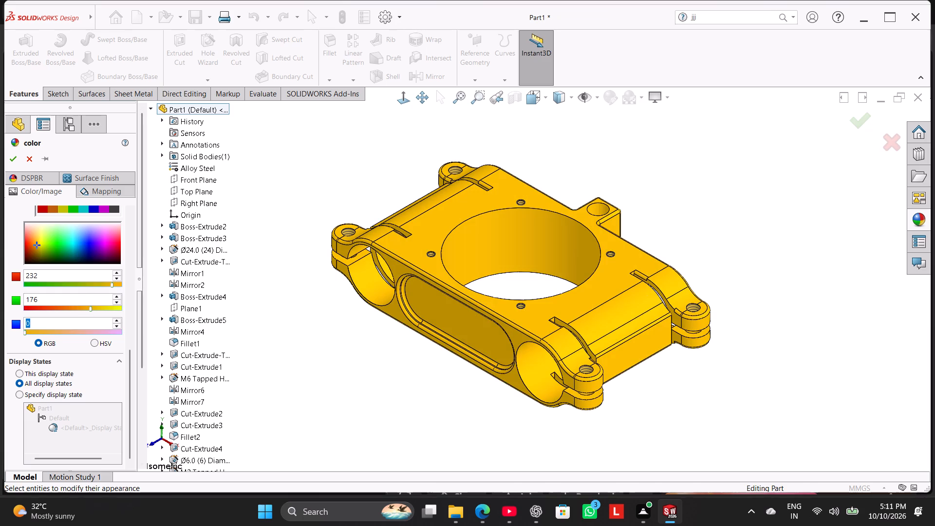
key("8")
key("Return")
left_click(10, 159)
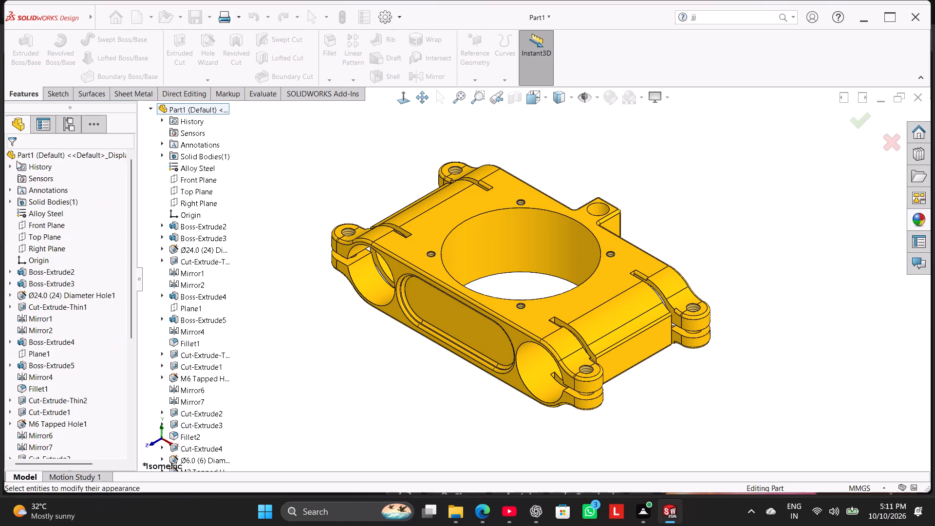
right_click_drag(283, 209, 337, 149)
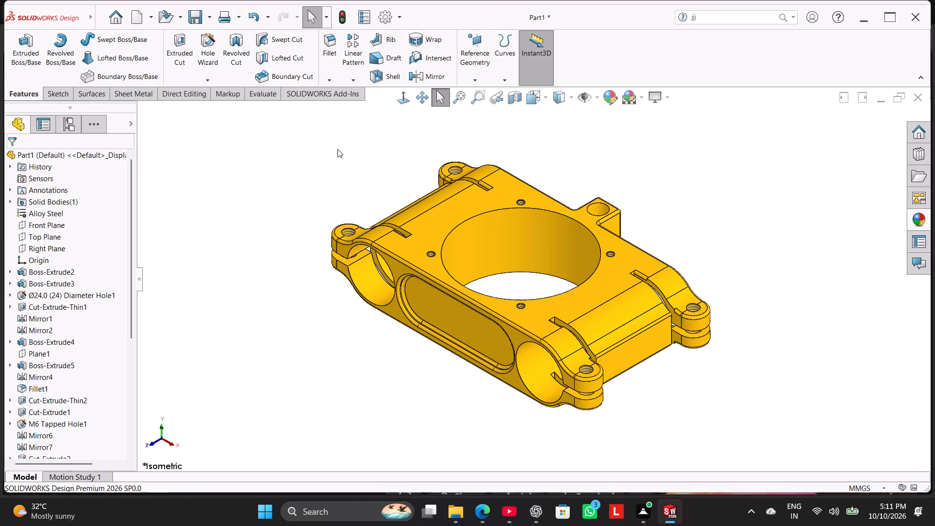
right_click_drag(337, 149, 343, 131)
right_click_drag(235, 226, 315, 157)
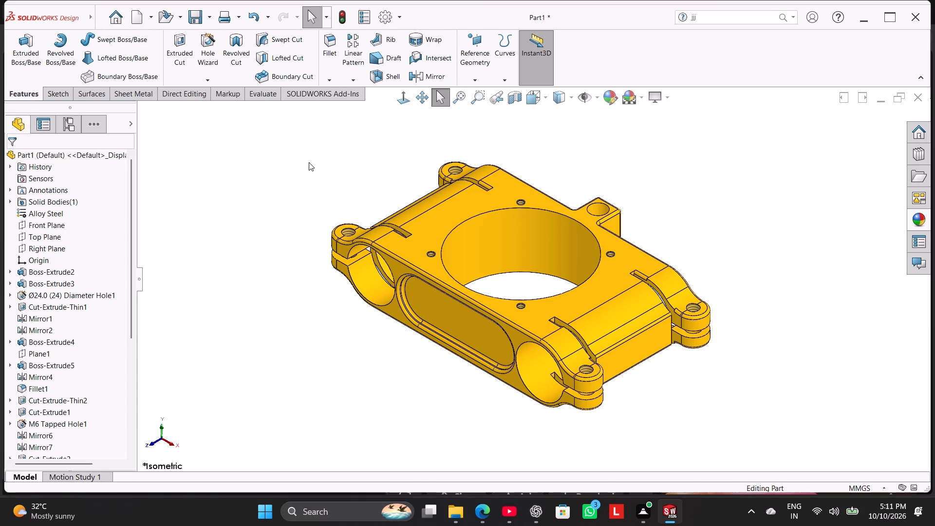
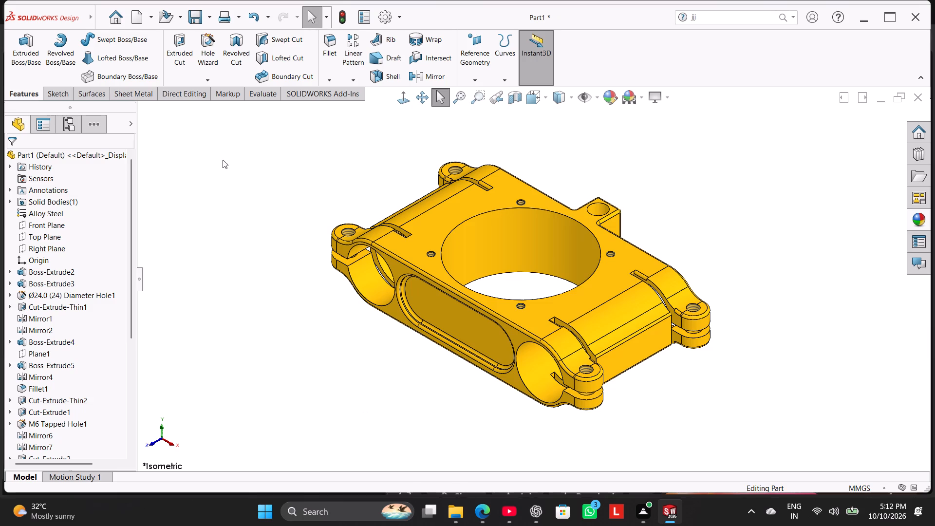
Set up a 0.5 mm chamfer on the central bore's top edge and the front edges of both side clamp bores.
left_click(329, 81)
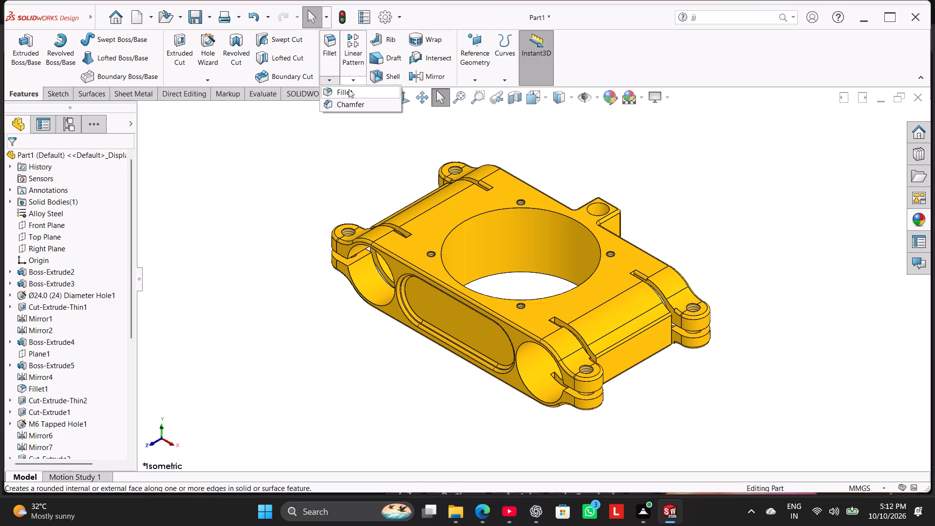
left_click(352, 101)
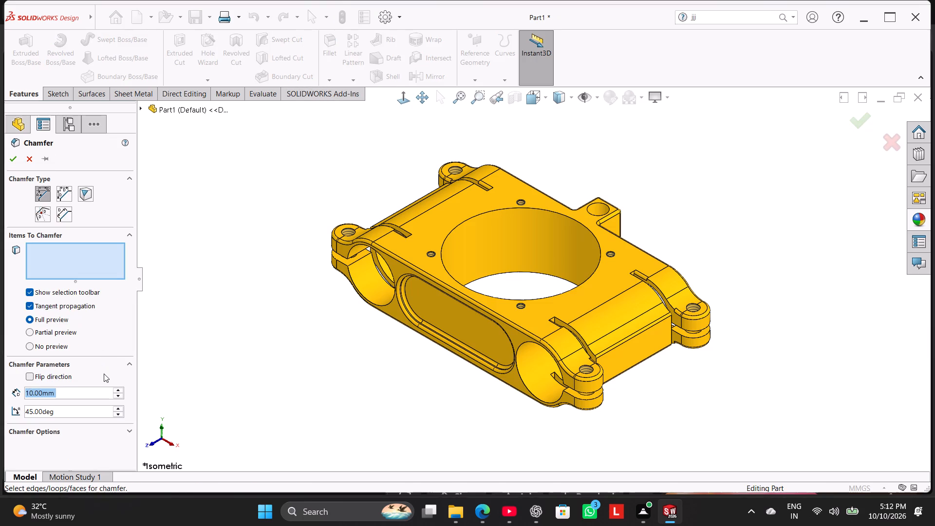
type("0.5")
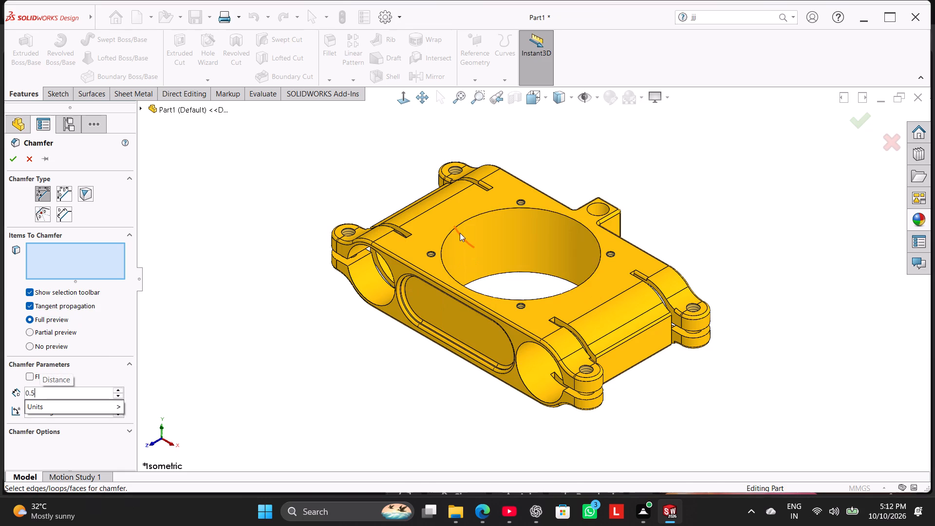
left_click(475, 217)
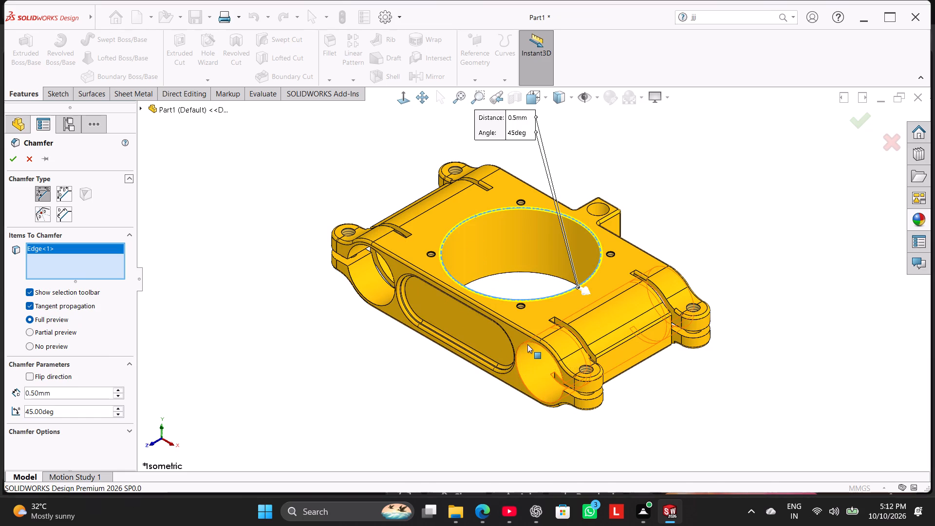
left_click(527, 344)
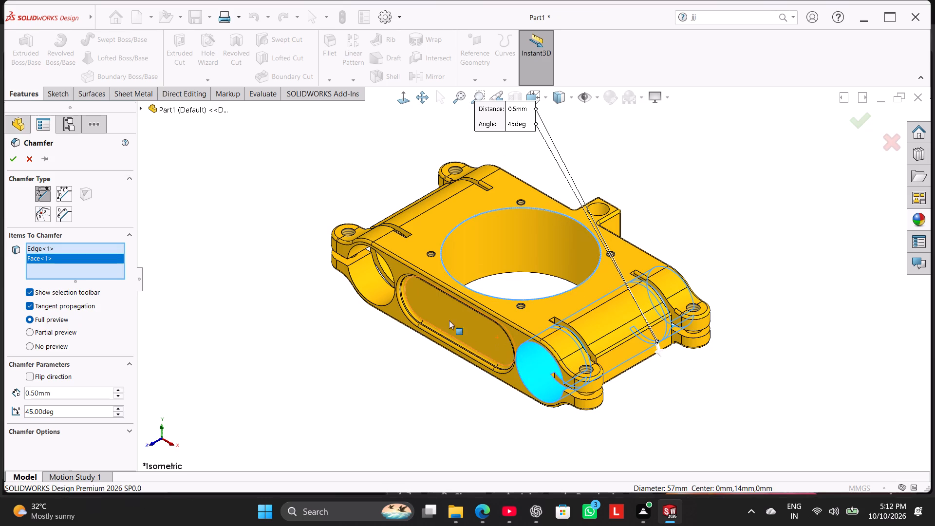
right_click(90, 256)
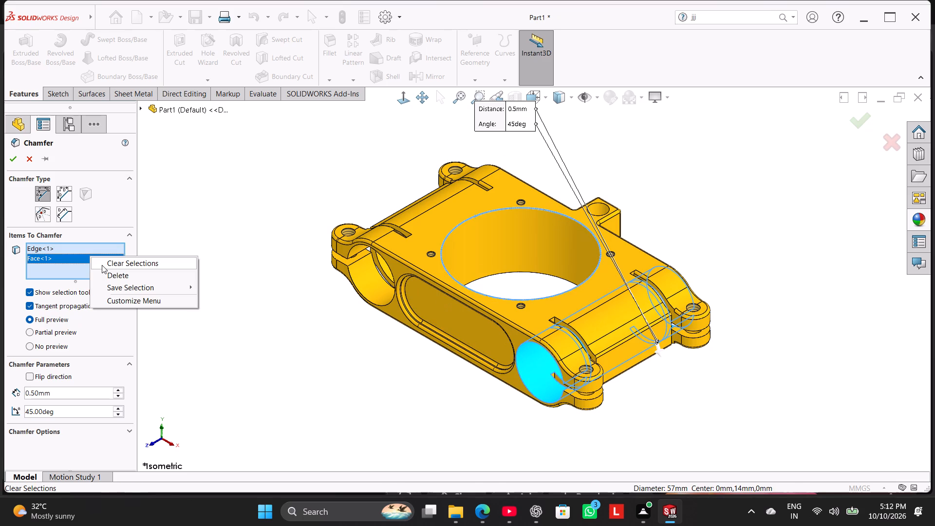
left_click(116, 273)
scroll(460, 380, "down", 4)
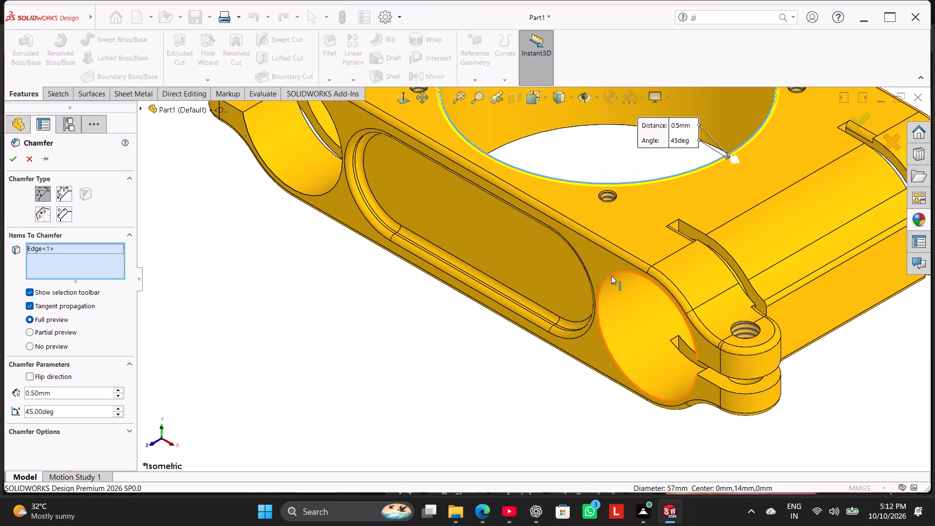
left_click(611, 276)
scroll(503, 281, "up", 3)
scroll(394, 197, "down", 3)
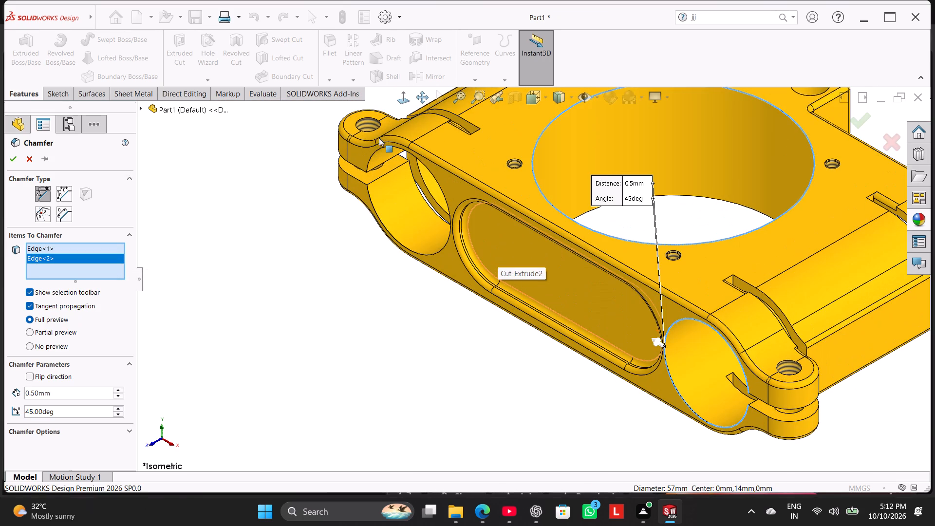
left_click(383, 142)
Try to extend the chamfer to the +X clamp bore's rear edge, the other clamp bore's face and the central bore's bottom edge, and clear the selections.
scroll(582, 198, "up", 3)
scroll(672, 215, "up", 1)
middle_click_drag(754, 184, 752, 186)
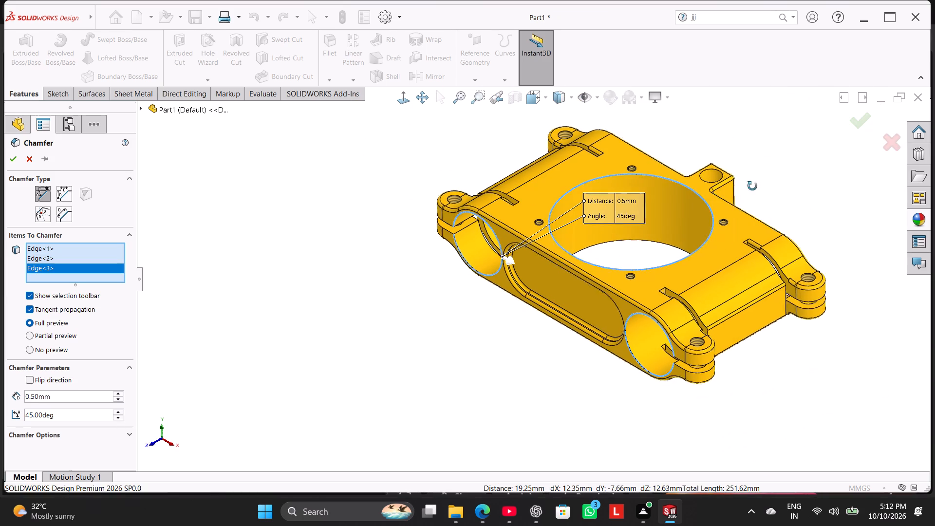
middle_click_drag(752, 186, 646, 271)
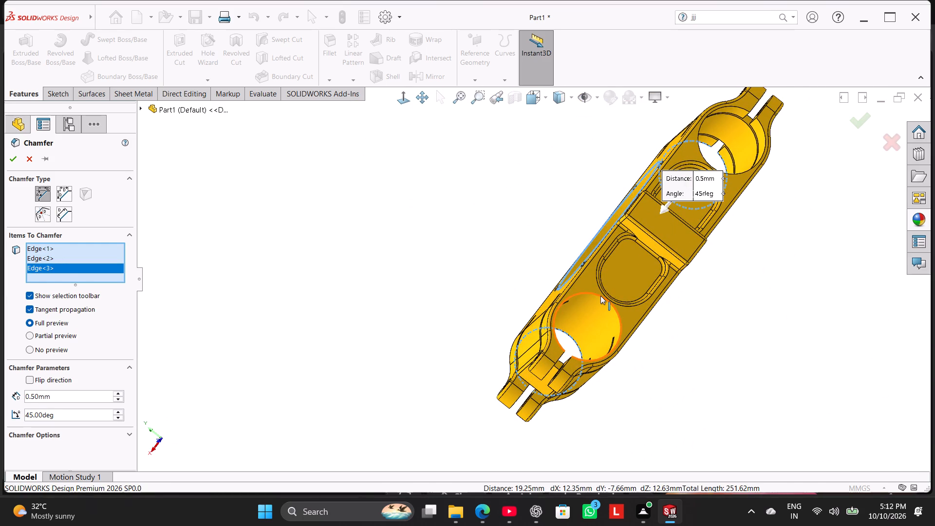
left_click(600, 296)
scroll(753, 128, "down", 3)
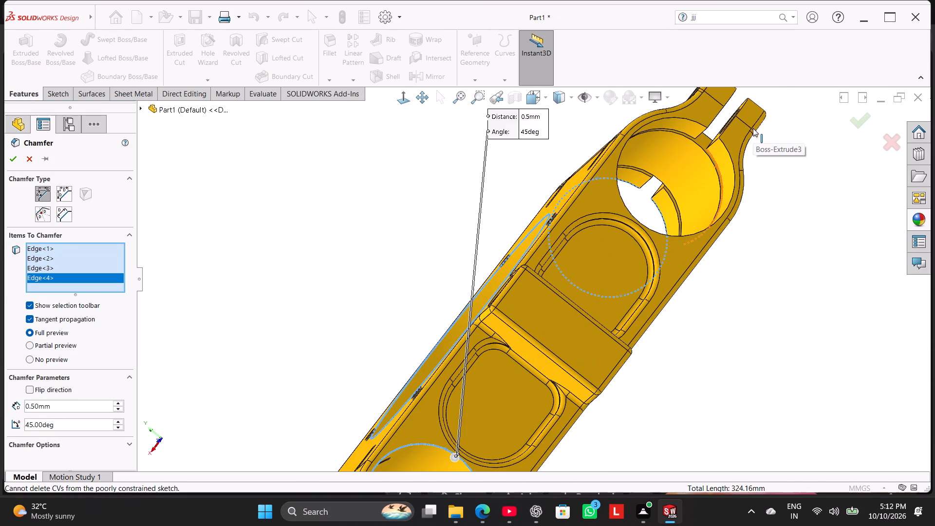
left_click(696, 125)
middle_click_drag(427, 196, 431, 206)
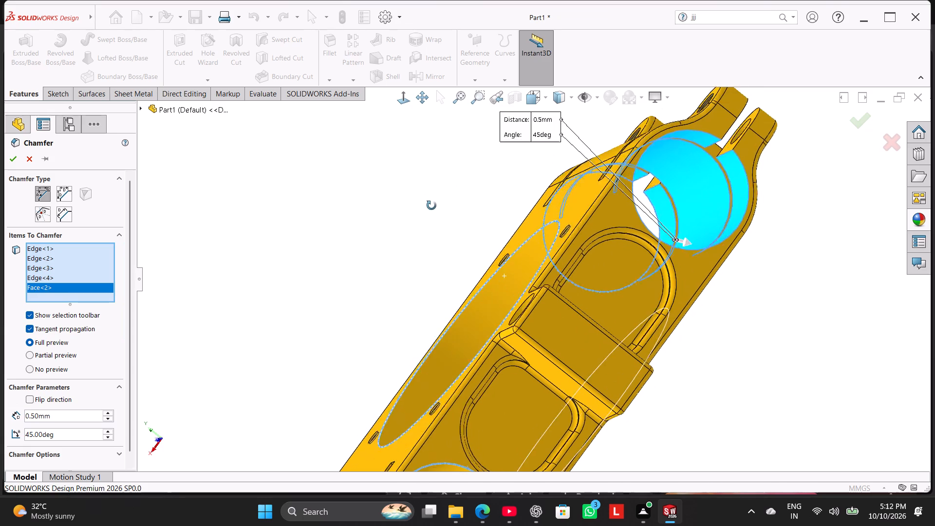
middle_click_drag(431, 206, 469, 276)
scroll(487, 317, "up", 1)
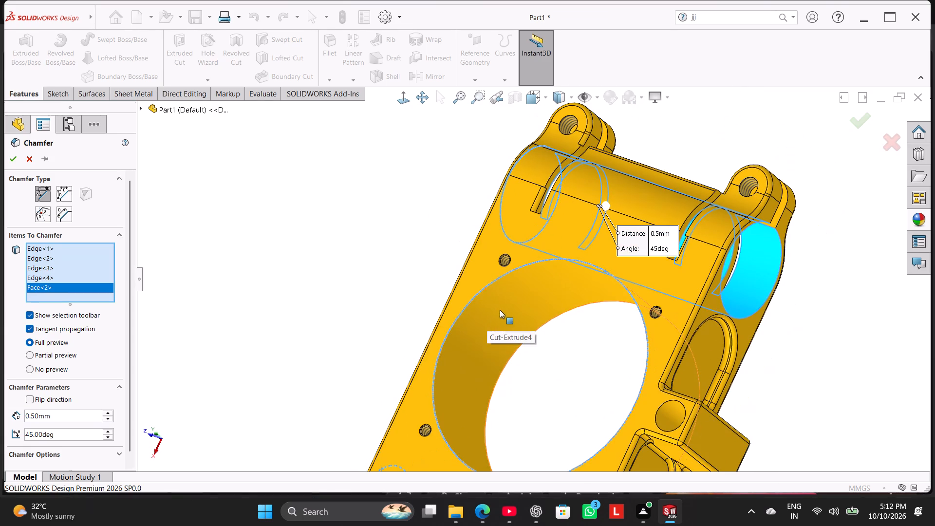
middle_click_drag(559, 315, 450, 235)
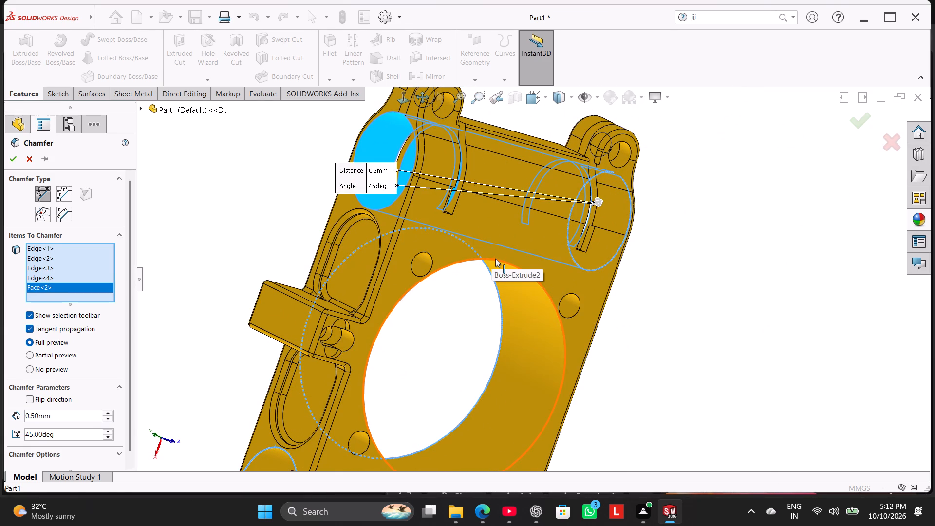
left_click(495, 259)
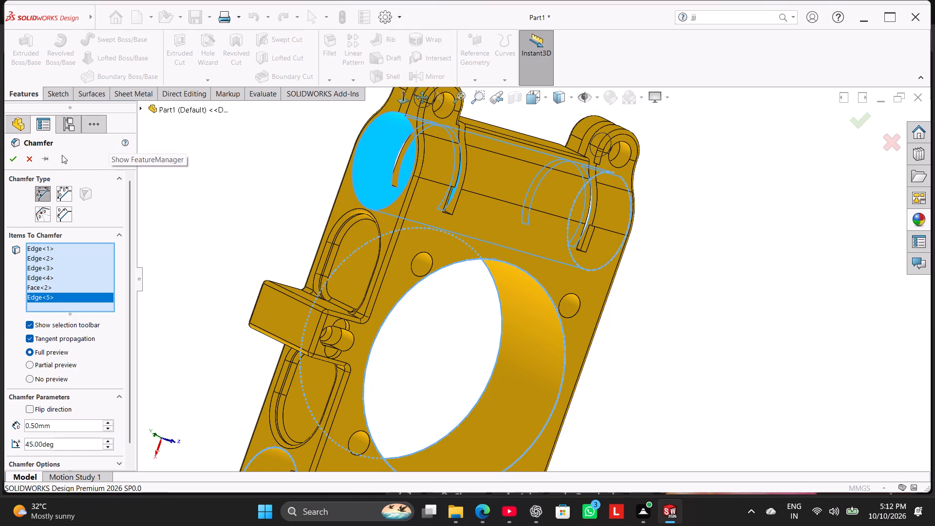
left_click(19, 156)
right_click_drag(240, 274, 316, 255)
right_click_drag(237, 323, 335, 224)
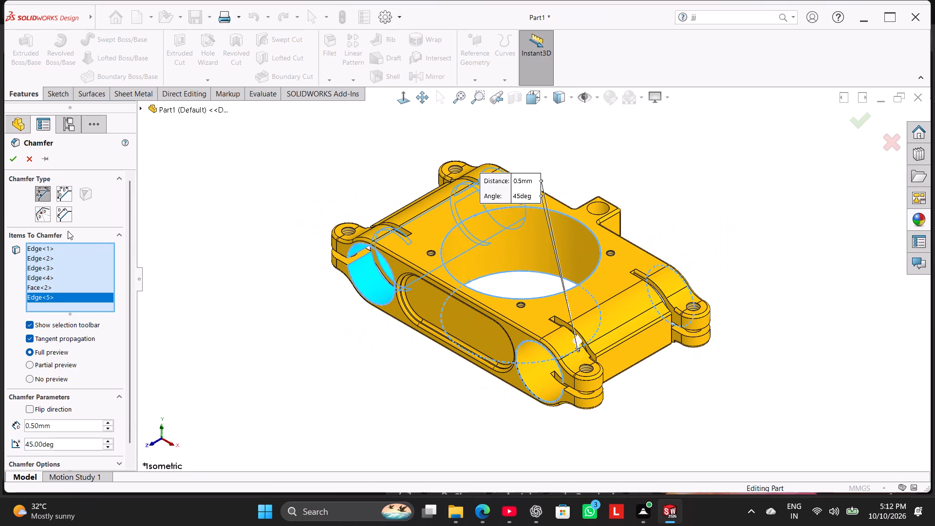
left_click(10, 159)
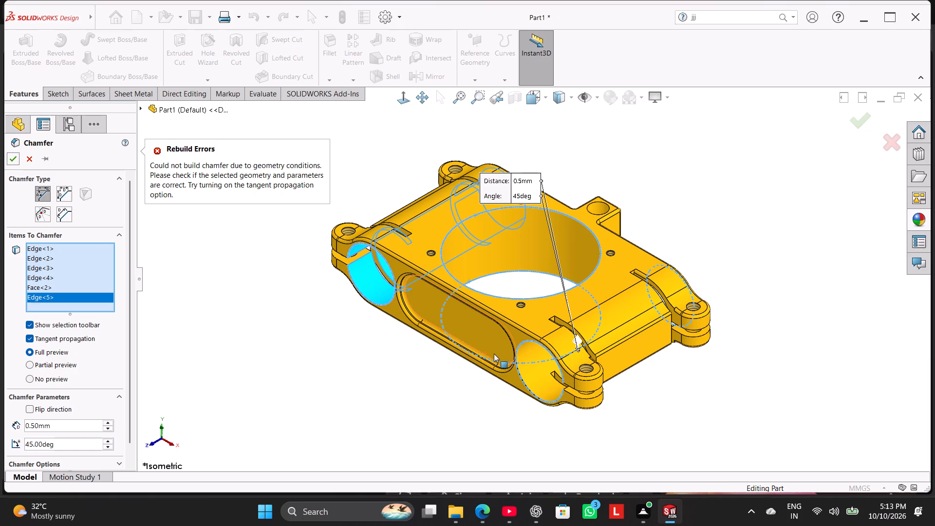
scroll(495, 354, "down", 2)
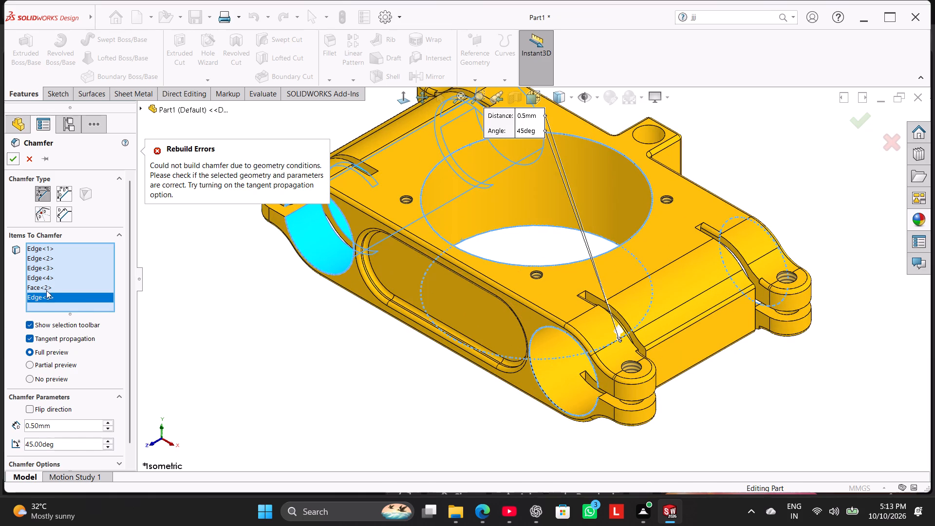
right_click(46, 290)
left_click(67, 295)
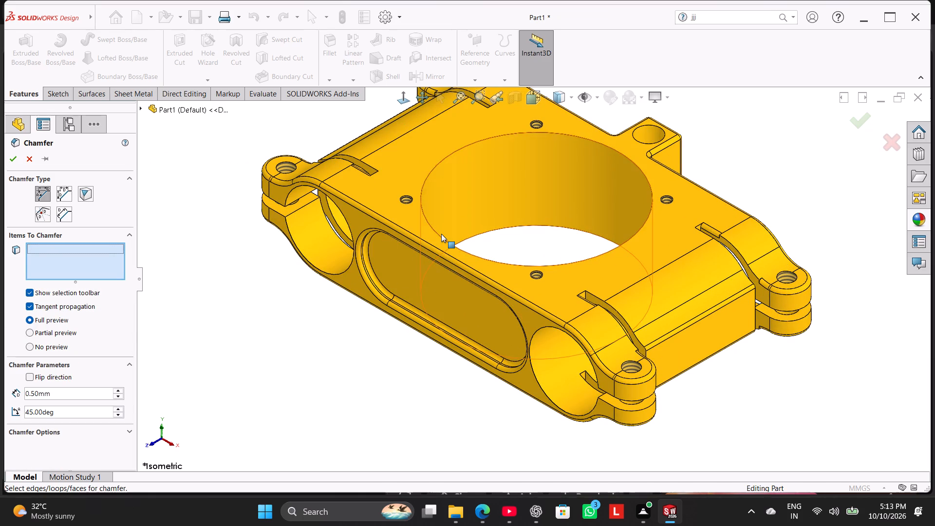
Chamfer the top and bottom edges of the large central bore at 0.5 mm.
left_click(441, 236)
middle_click_drag(402, 349, 407, 314)
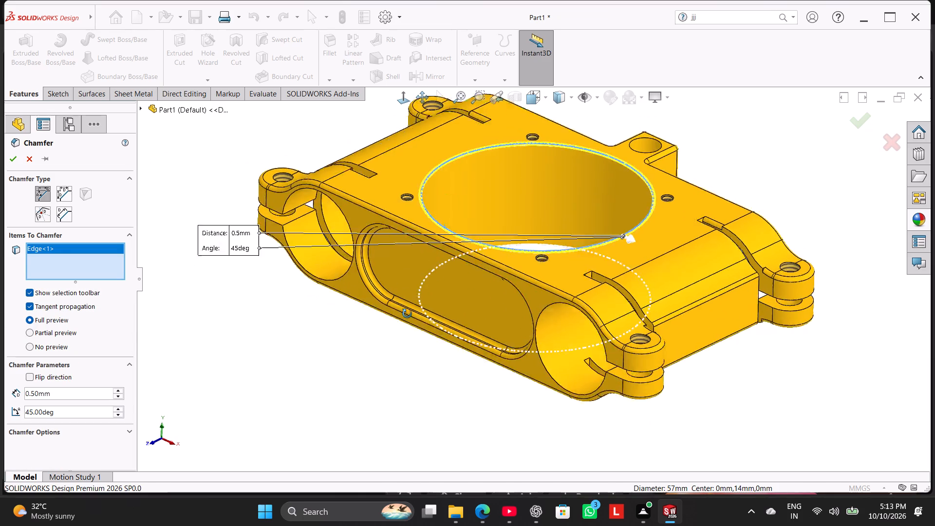
middle_click_drag(407, 314, 440, 122)
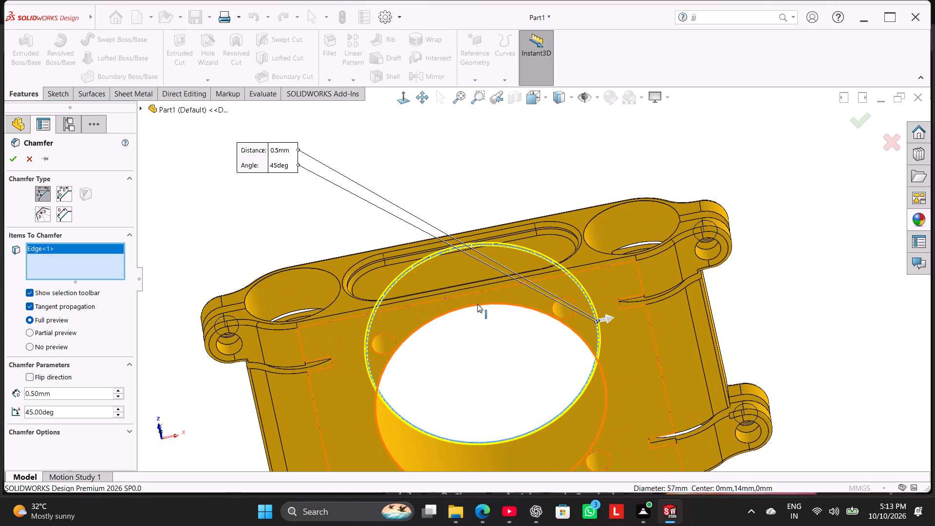
left_click(477, 304)
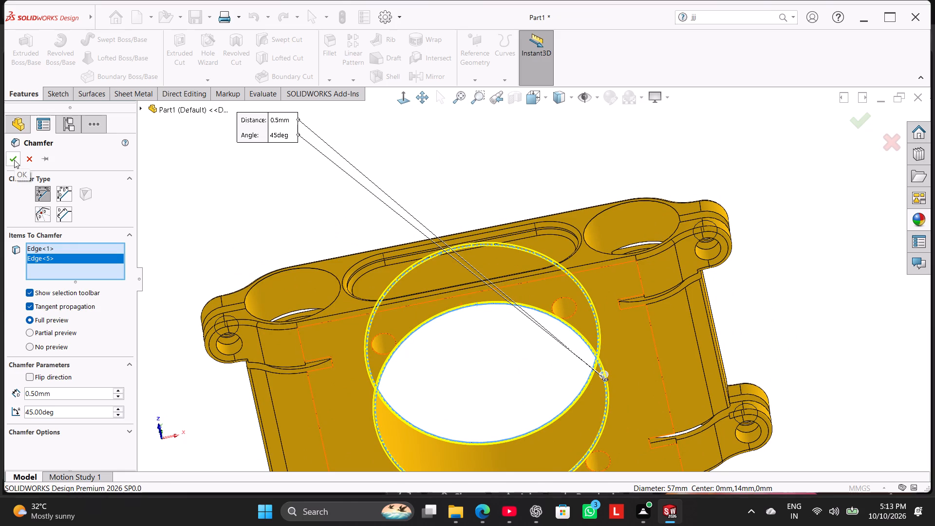
left_click(14, 160)
left_click(260, 230)
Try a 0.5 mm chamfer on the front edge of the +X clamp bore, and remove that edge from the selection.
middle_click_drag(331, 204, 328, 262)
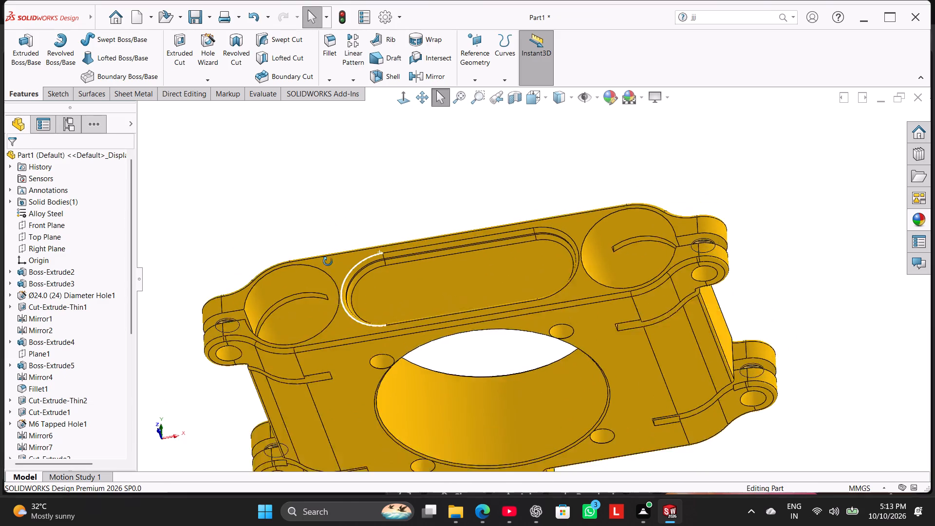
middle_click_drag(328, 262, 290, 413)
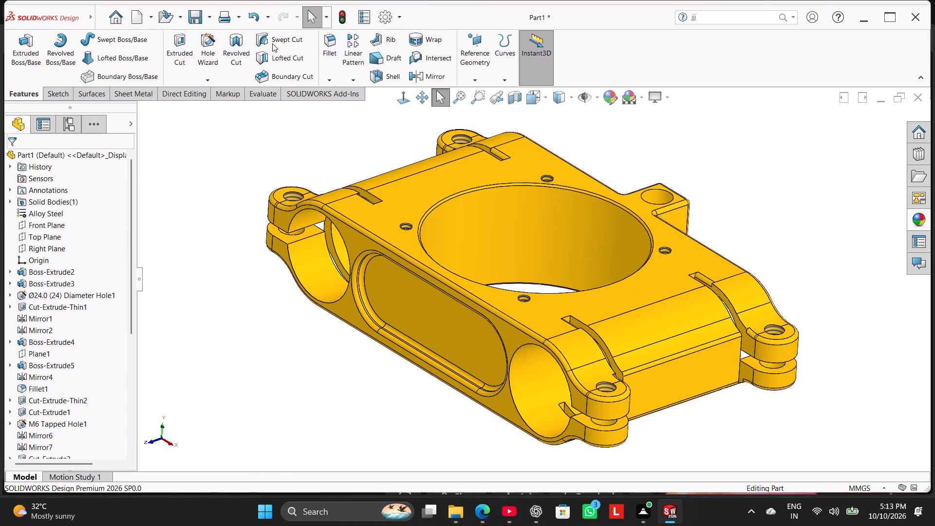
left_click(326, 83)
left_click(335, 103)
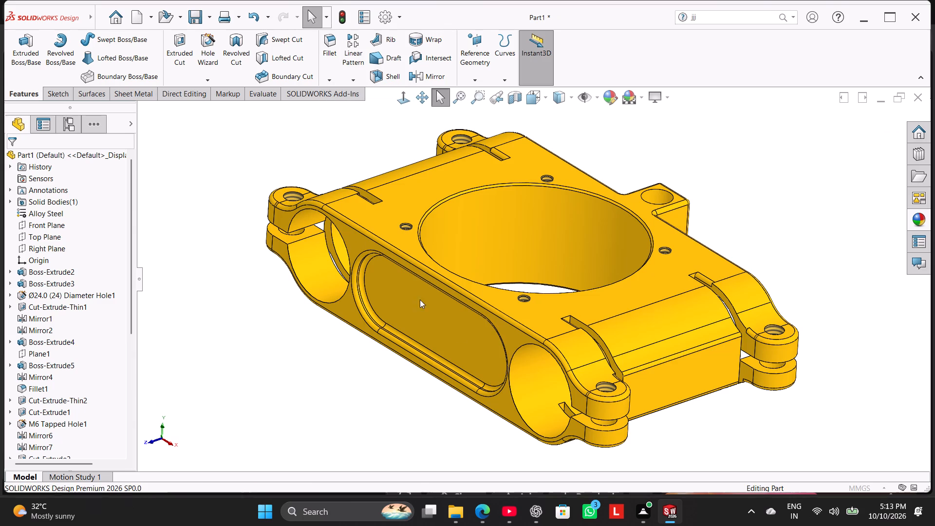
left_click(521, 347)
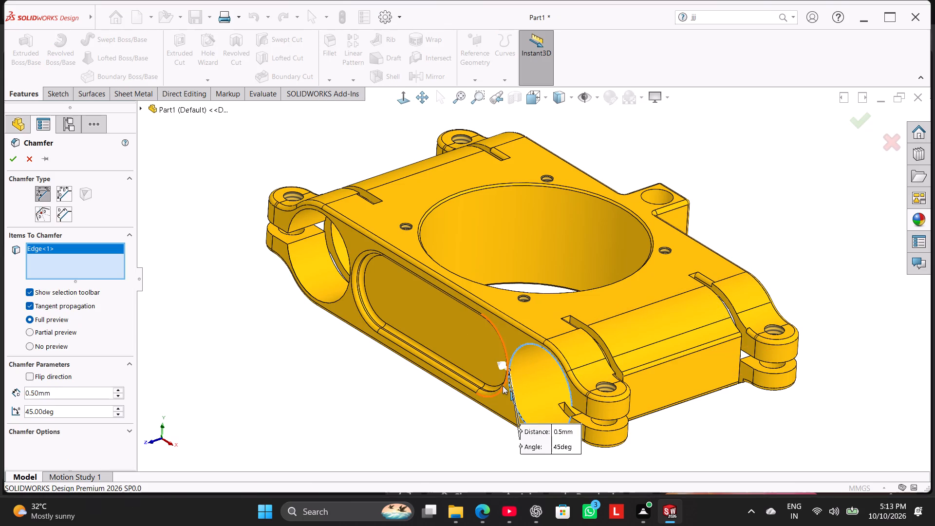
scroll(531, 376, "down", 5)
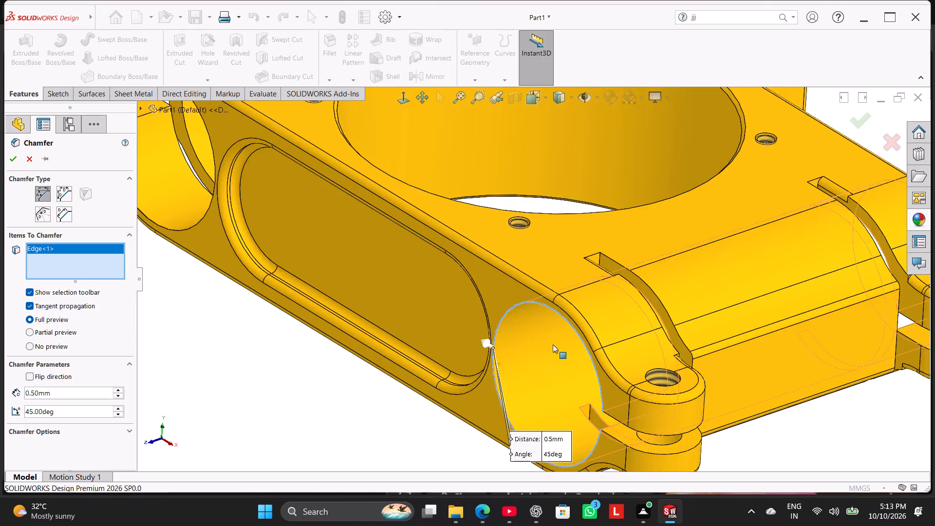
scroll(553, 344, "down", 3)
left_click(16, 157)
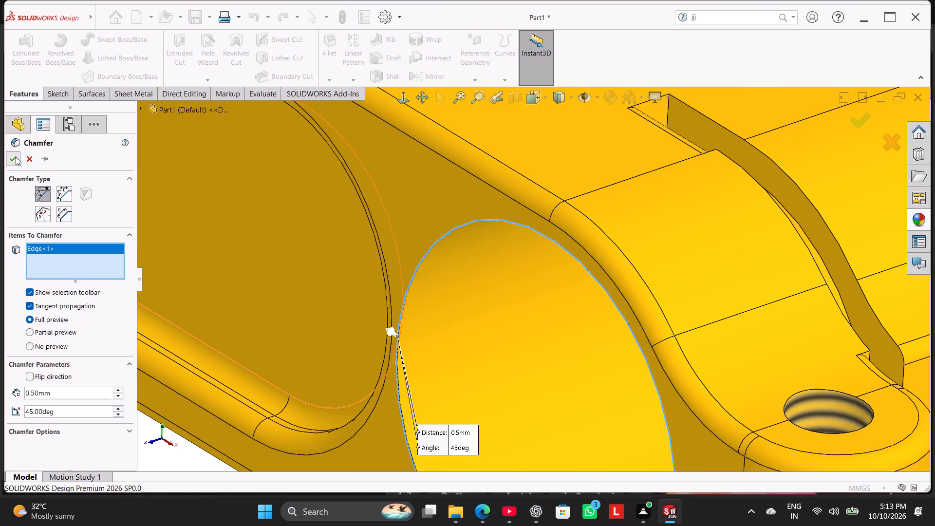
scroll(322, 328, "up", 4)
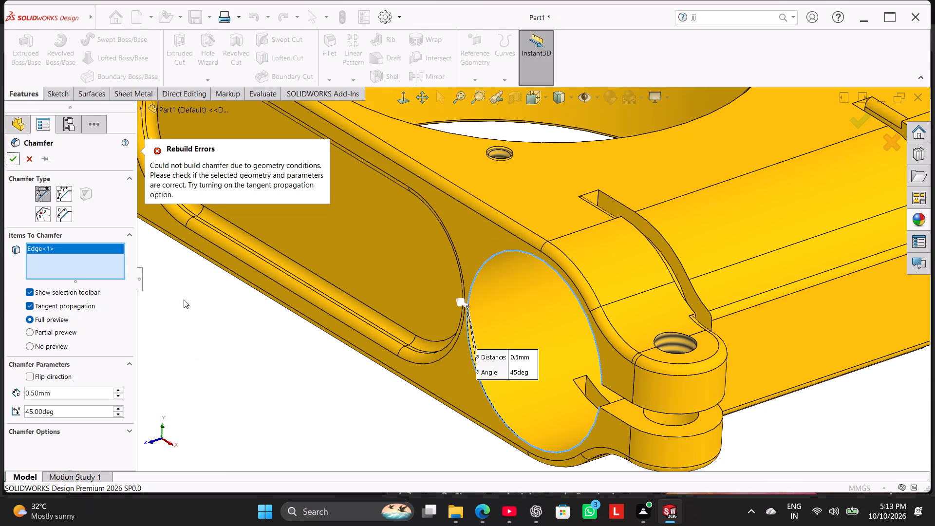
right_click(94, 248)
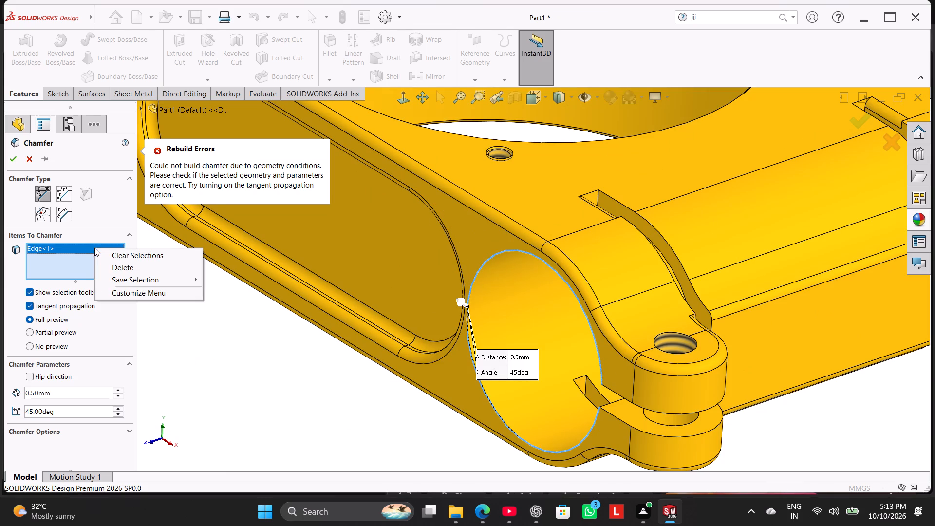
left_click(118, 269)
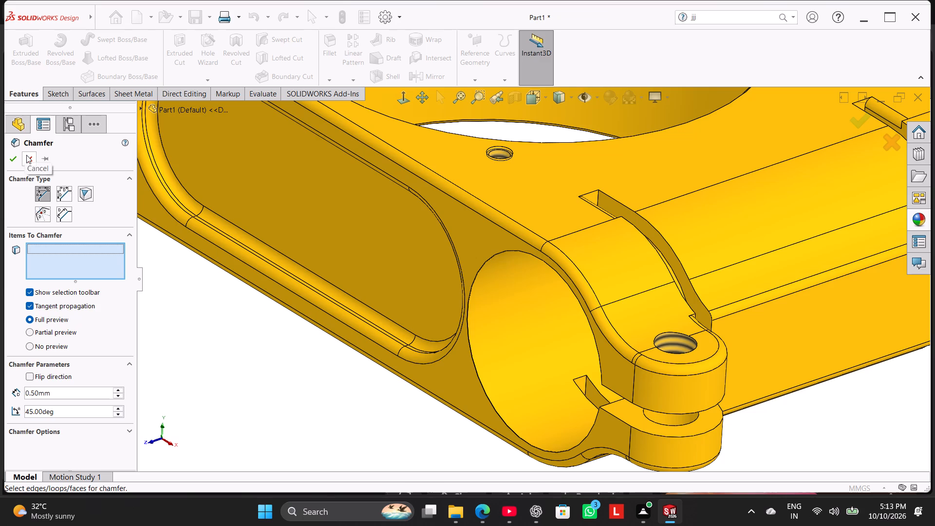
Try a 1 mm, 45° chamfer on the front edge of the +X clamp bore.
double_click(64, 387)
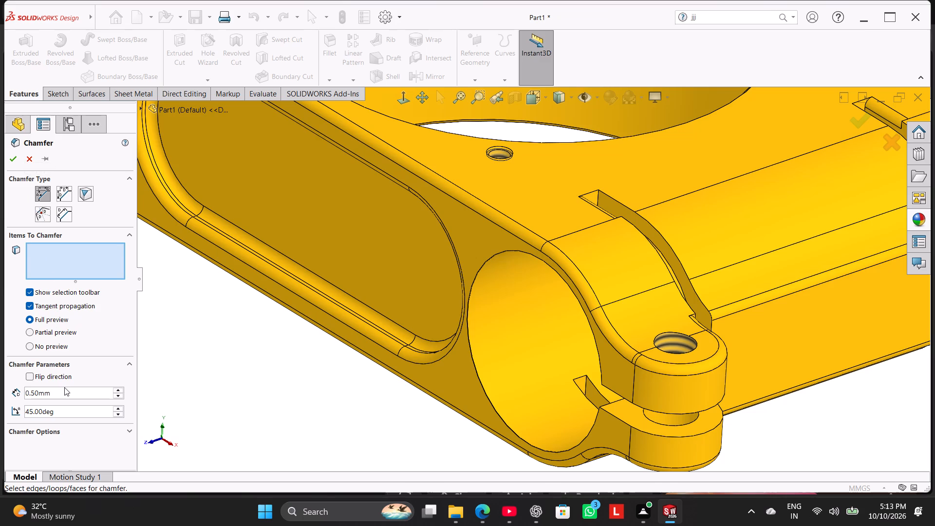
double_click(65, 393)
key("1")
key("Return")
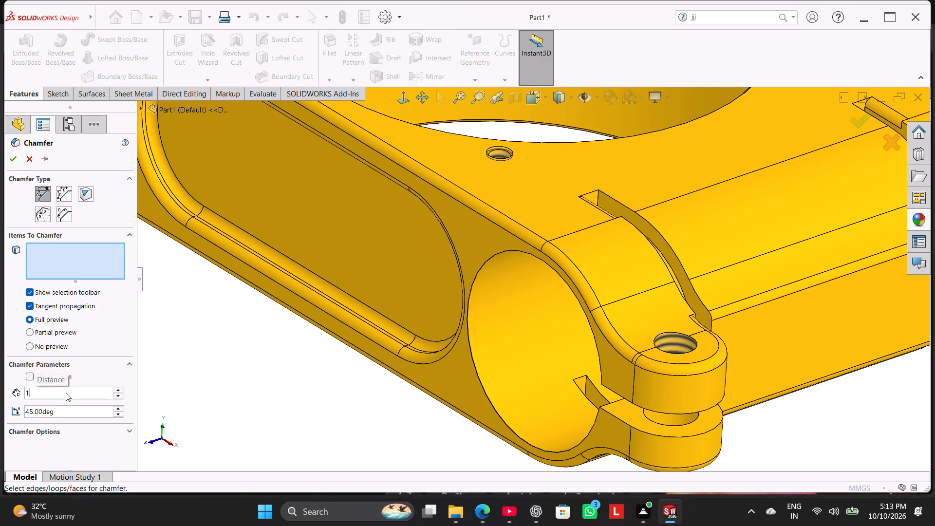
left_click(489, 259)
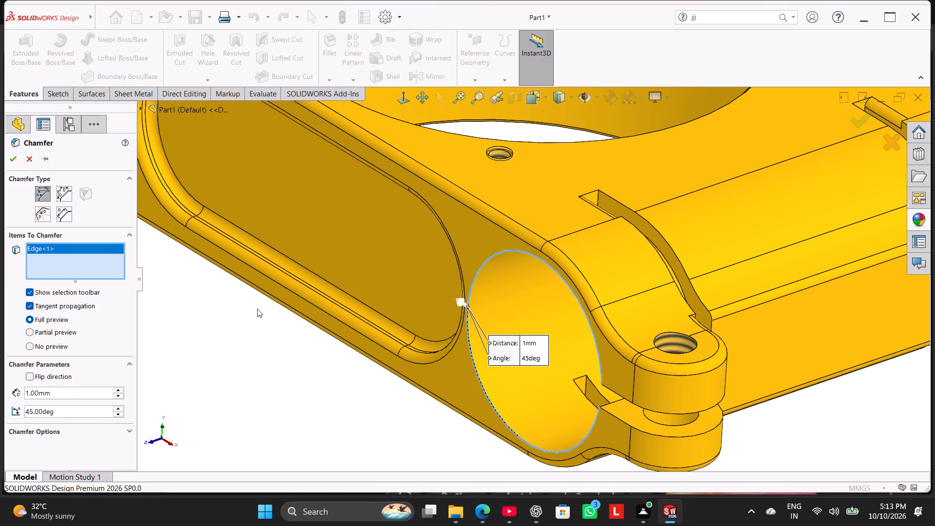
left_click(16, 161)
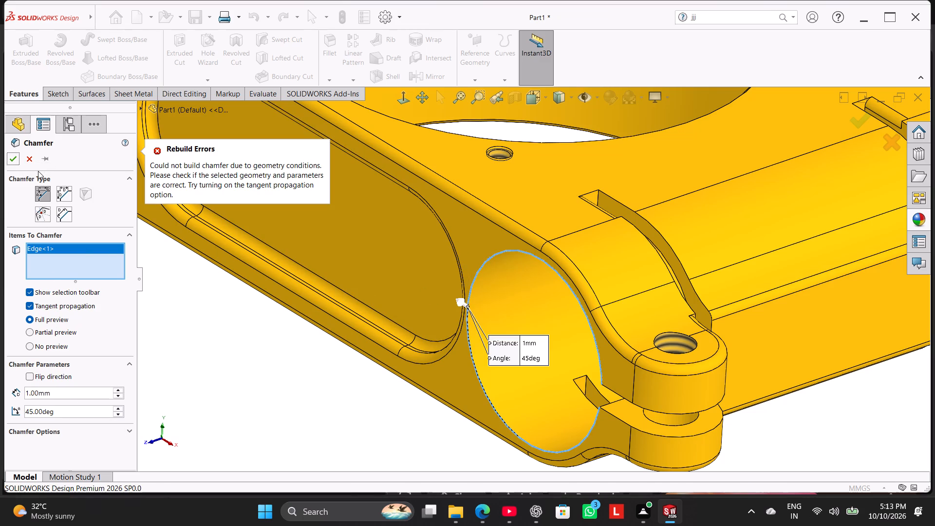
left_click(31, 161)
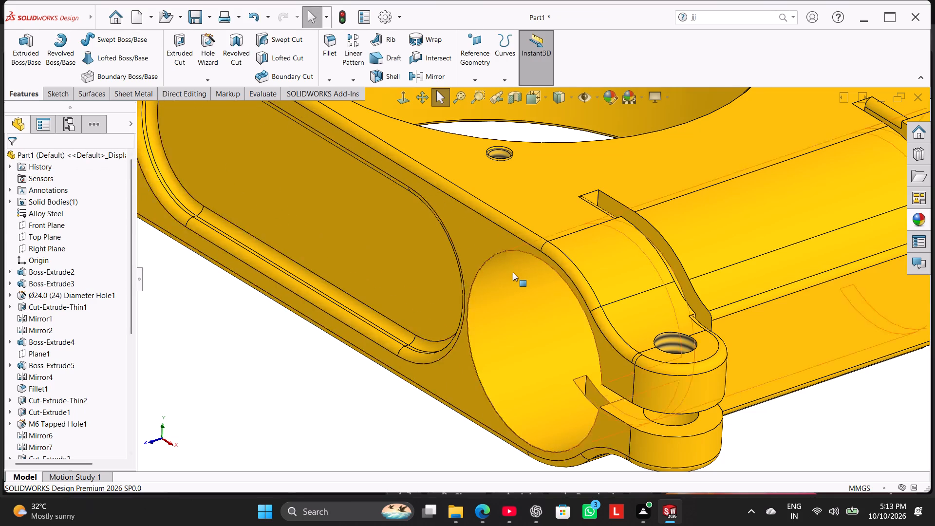
Set up a 1 mm symmetric fillet on the front edges of both side clamp bores.
scroll(513, 272, "up", 3)
left_click(335, 44)
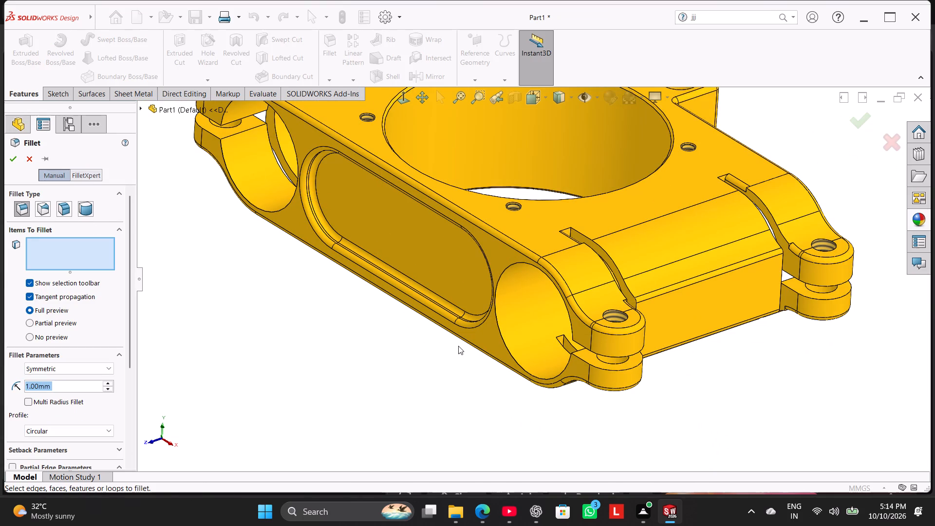
scroll(458, 346, "down", 2)
left_click(541, 223)
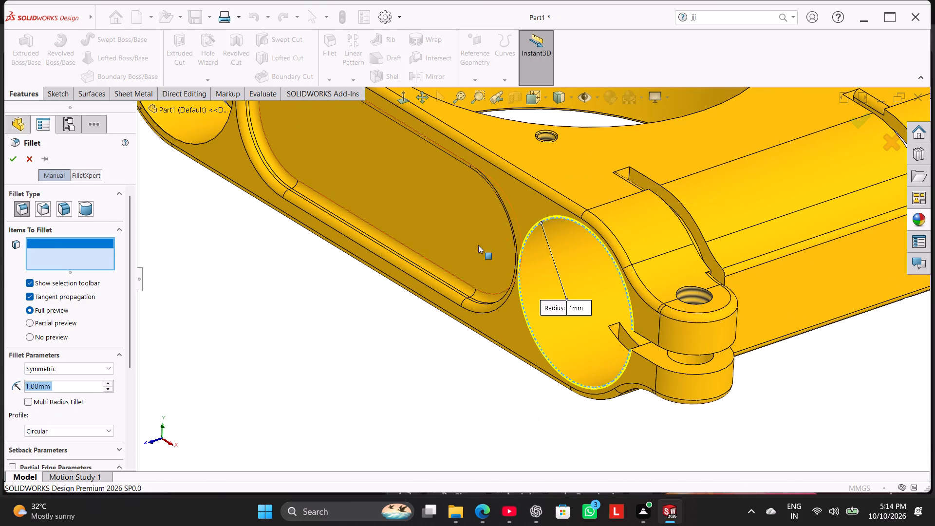
scroll(449, 251, "up", 4)
scroll(341, 162, "down", 3)
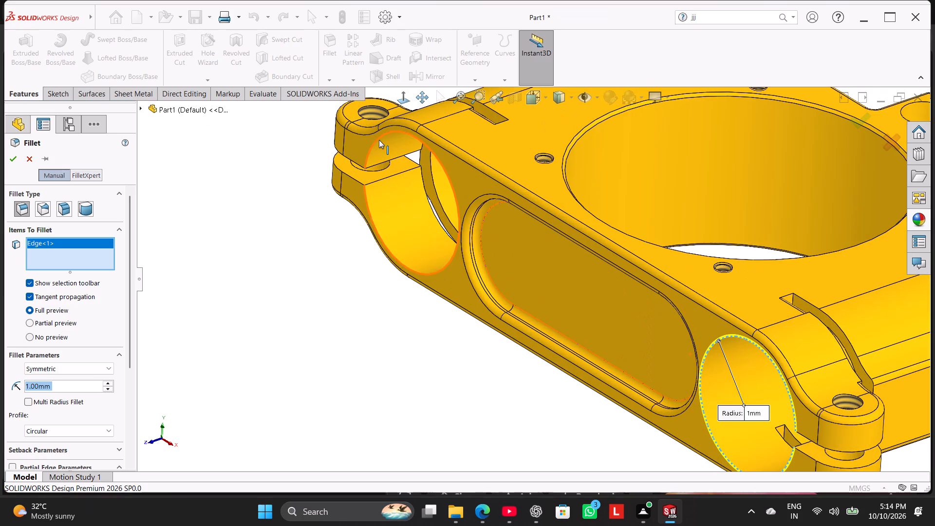
left_click(379, 140)
scroll(603, 205, "up", 4)
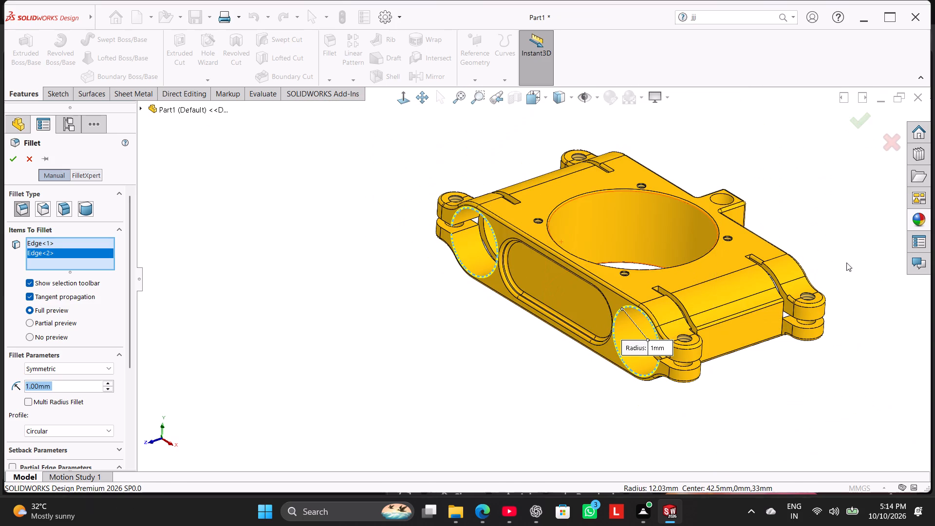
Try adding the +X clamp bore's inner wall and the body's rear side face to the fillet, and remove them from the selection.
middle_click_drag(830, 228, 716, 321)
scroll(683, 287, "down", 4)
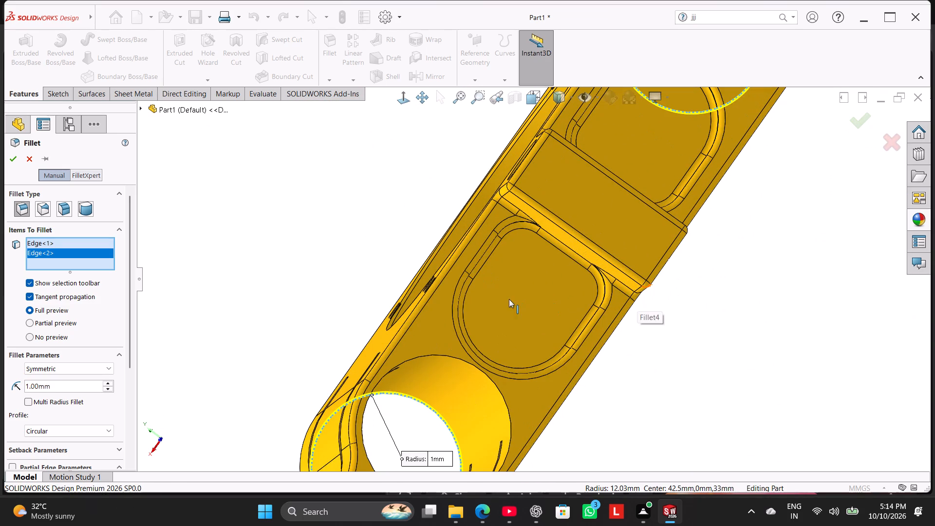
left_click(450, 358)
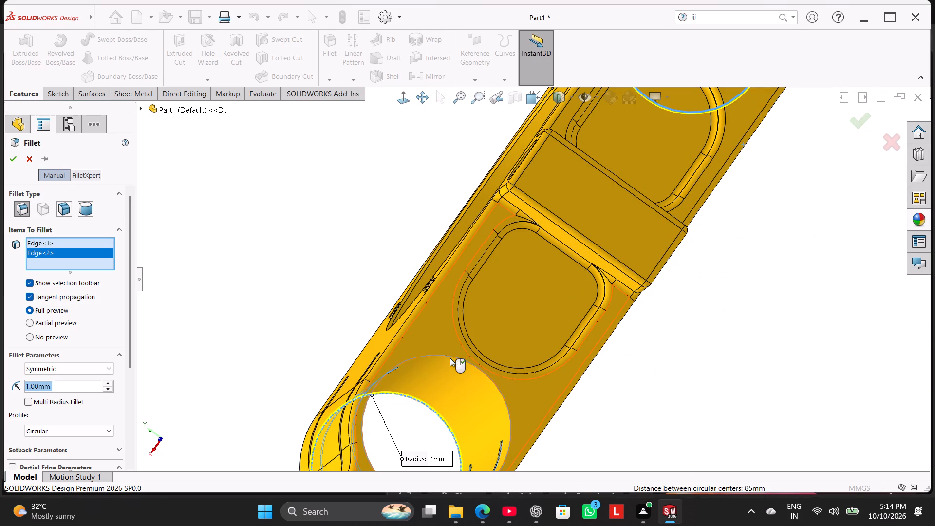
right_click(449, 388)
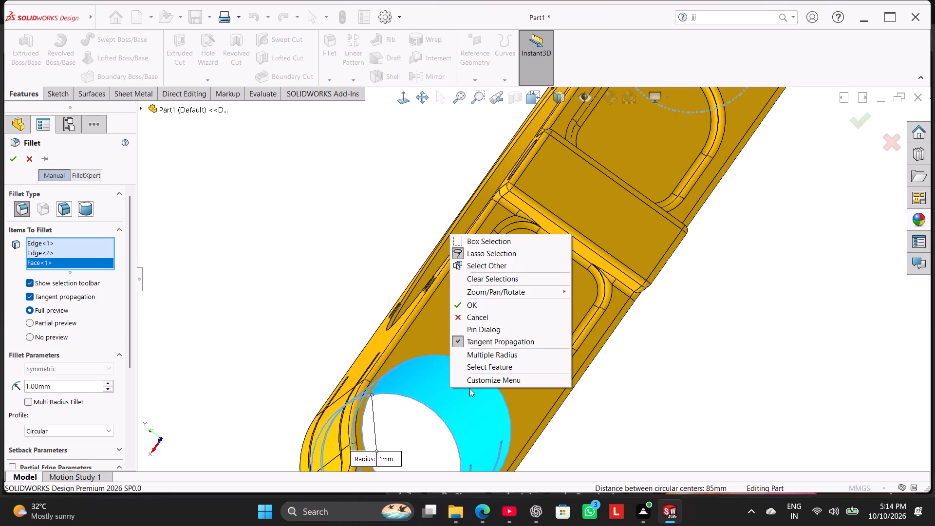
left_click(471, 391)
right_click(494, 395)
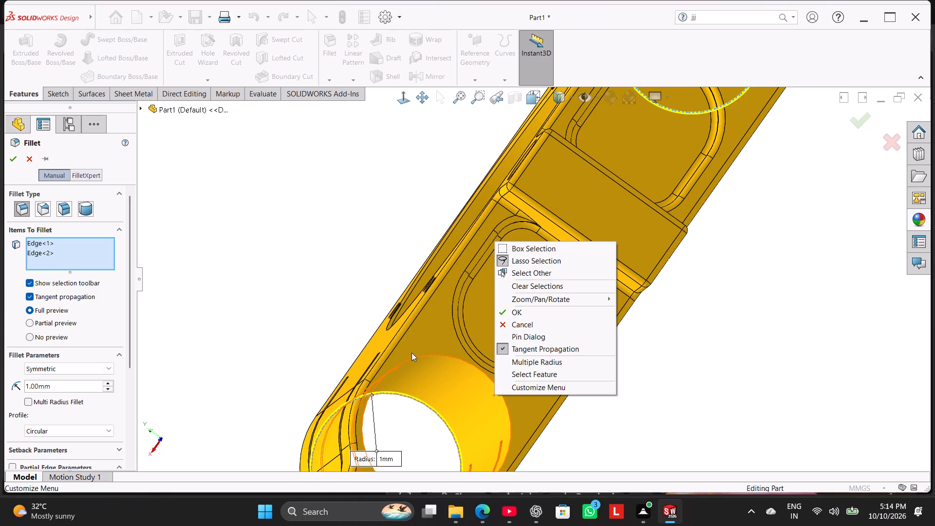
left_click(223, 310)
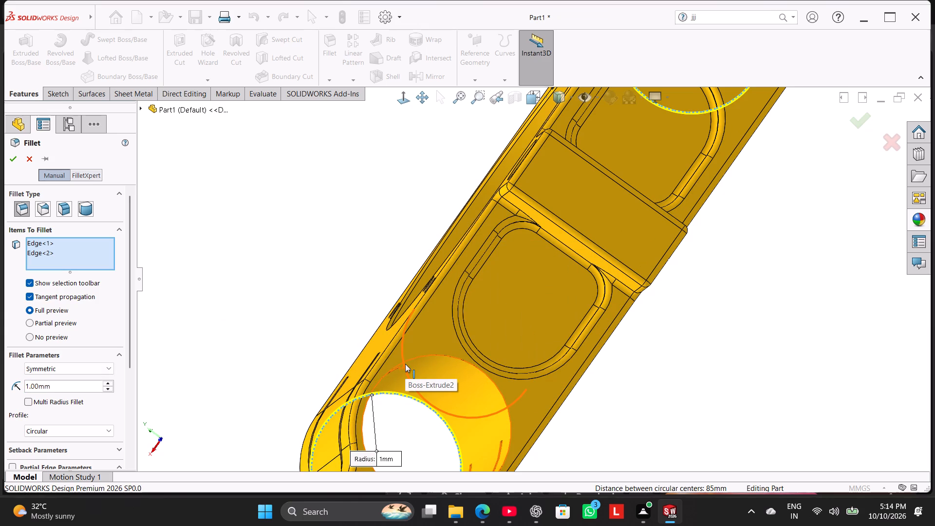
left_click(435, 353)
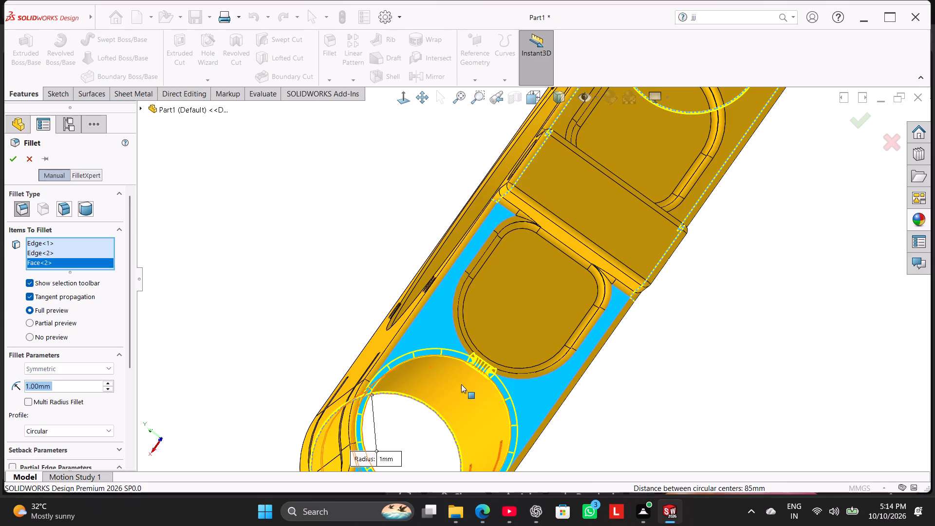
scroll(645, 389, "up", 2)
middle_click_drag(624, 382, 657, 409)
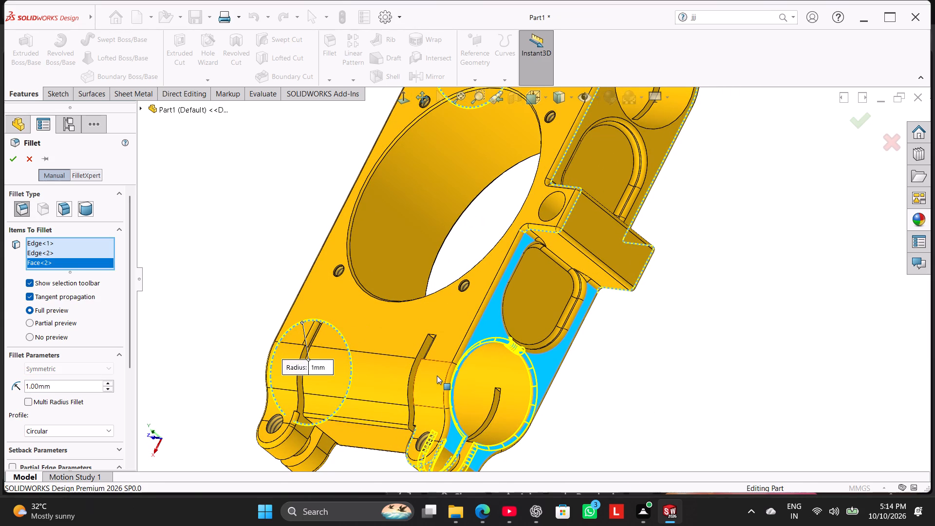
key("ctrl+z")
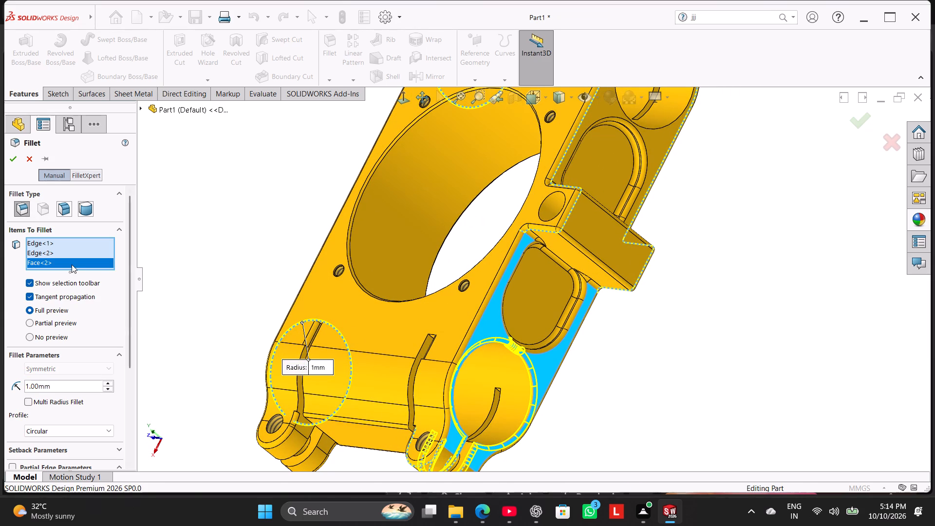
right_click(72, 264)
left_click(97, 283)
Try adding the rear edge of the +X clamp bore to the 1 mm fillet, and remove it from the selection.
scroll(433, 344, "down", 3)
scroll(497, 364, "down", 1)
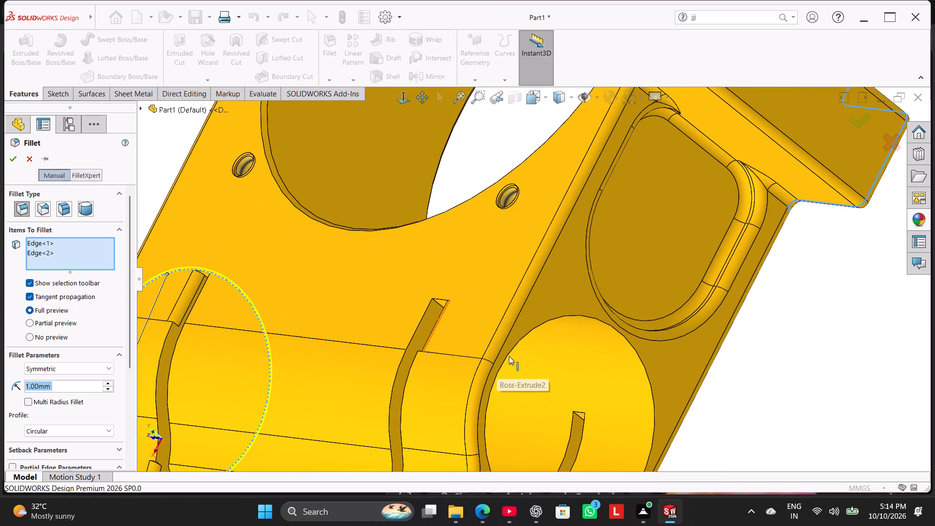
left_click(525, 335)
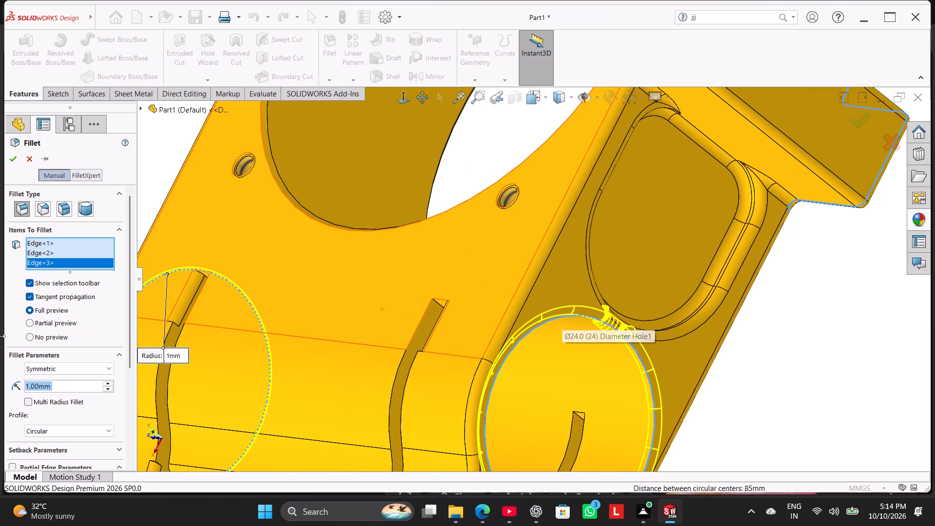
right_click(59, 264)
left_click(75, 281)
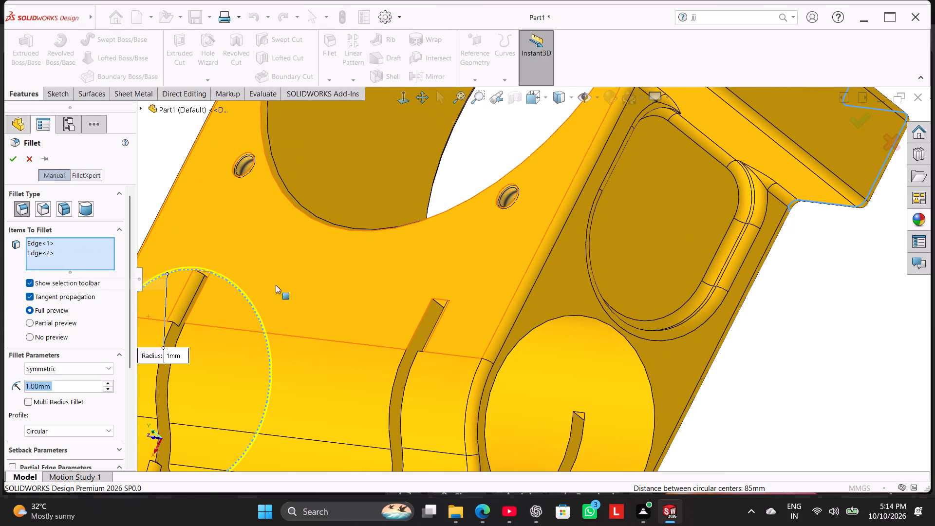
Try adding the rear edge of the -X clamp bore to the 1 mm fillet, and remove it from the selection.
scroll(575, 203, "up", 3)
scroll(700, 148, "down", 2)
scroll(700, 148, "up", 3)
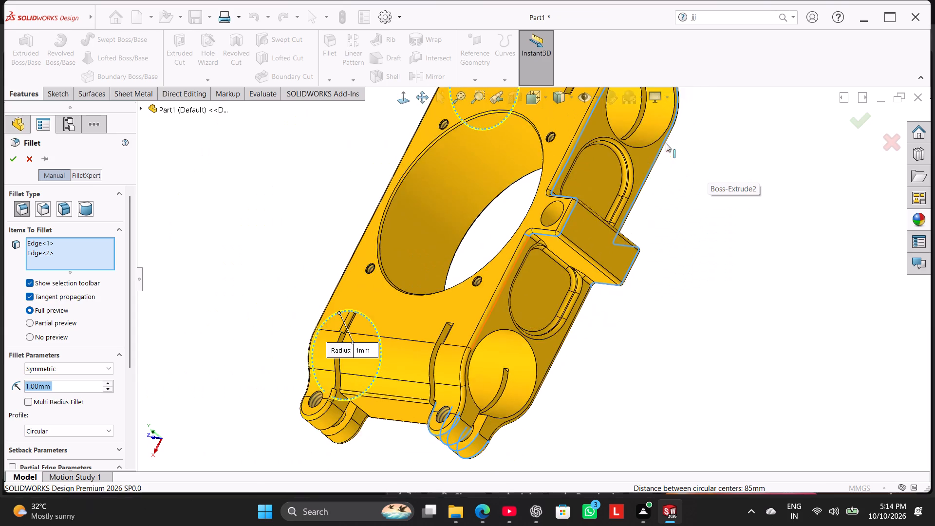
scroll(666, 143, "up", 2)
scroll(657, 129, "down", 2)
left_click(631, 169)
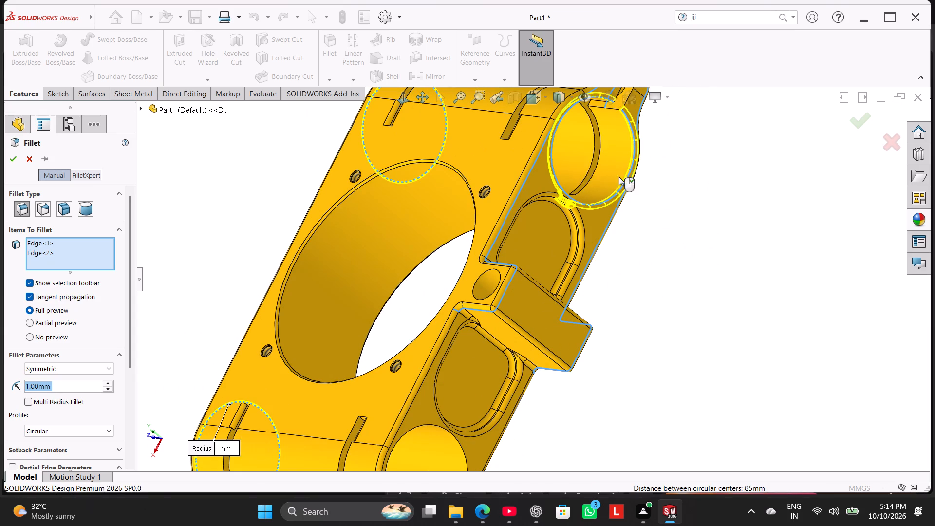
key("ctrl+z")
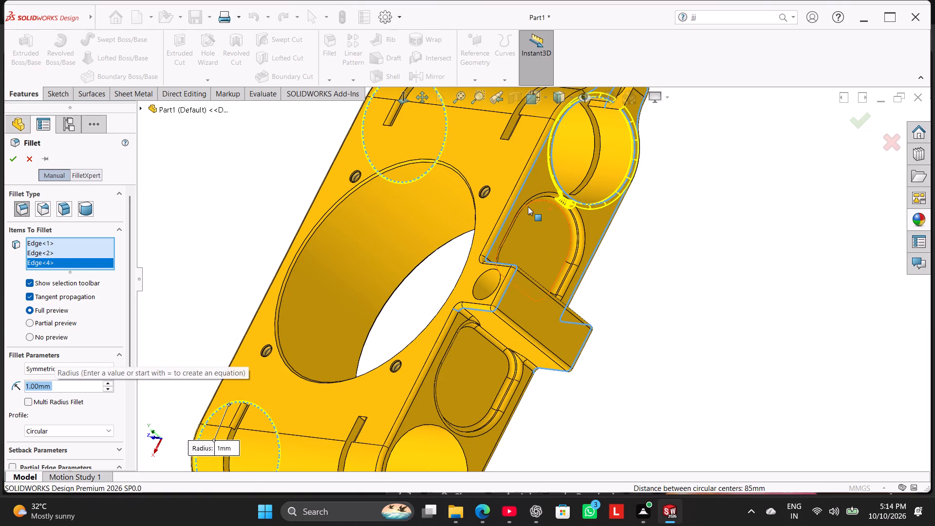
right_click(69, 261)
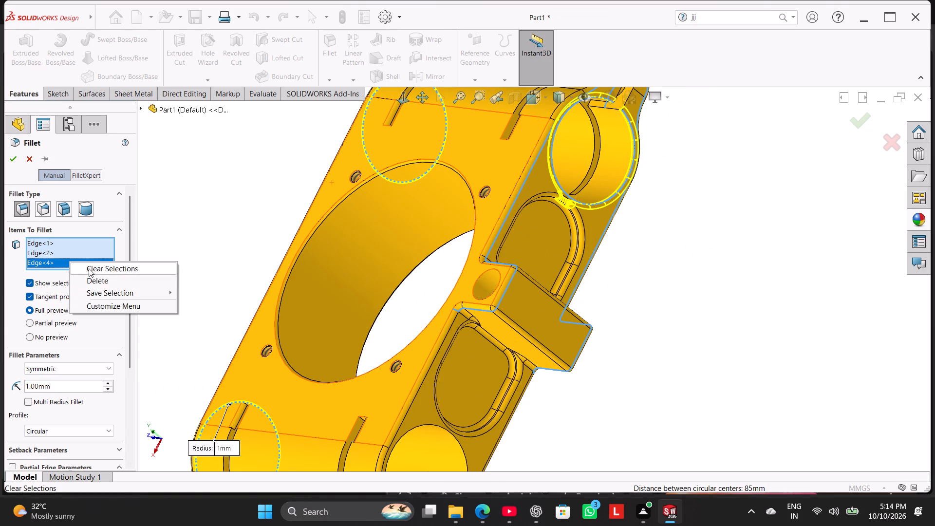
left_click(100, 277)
Apply the 1 mm fillet to the front edges of both side clamp bores.
left_click(11, 160)
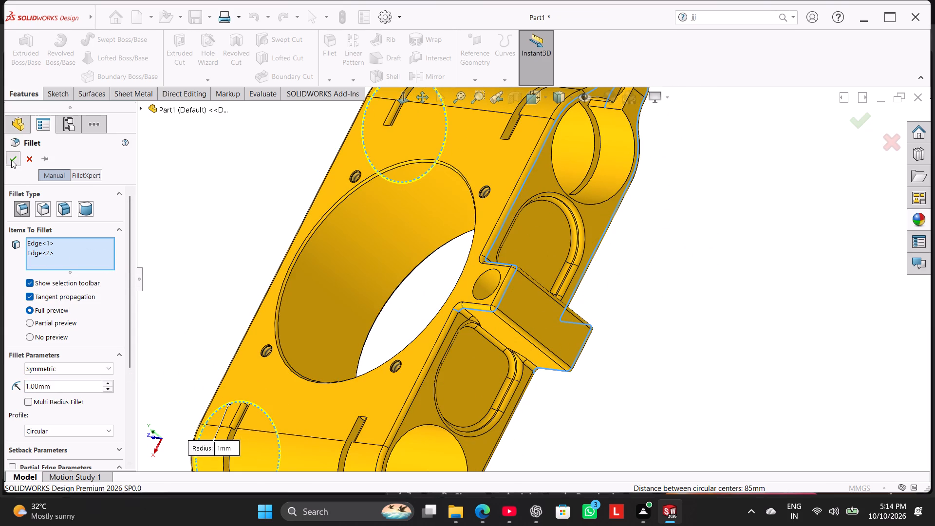
left_click(602, 405)
scroll(486, 410, "down", 2)
scroll(479, 457, "up", 1)
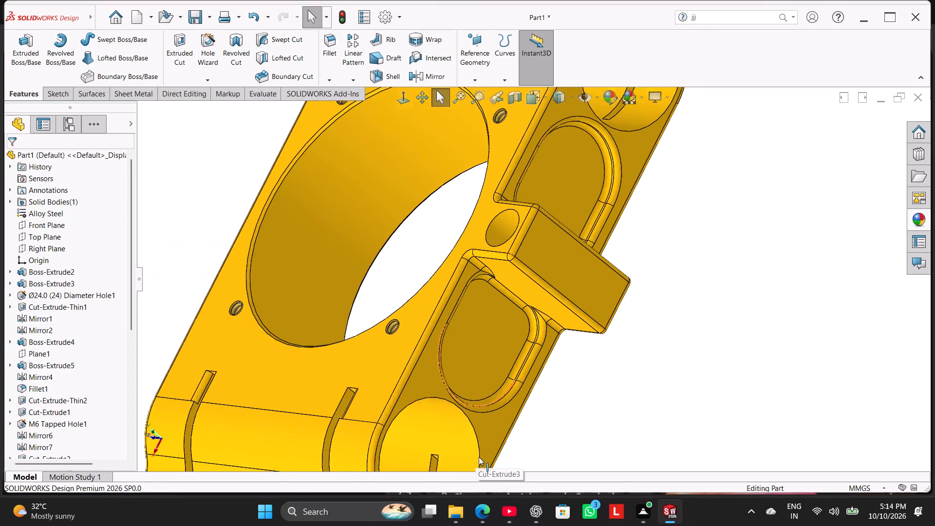
scroll(479, 457, "up", 1)
middle_click_drag(485, 446, 423, 431)
left_click(327, 345)
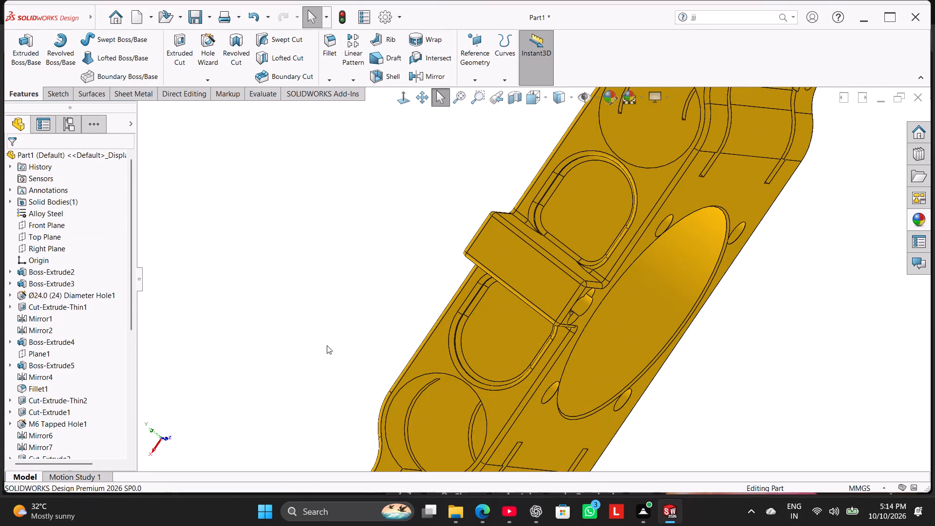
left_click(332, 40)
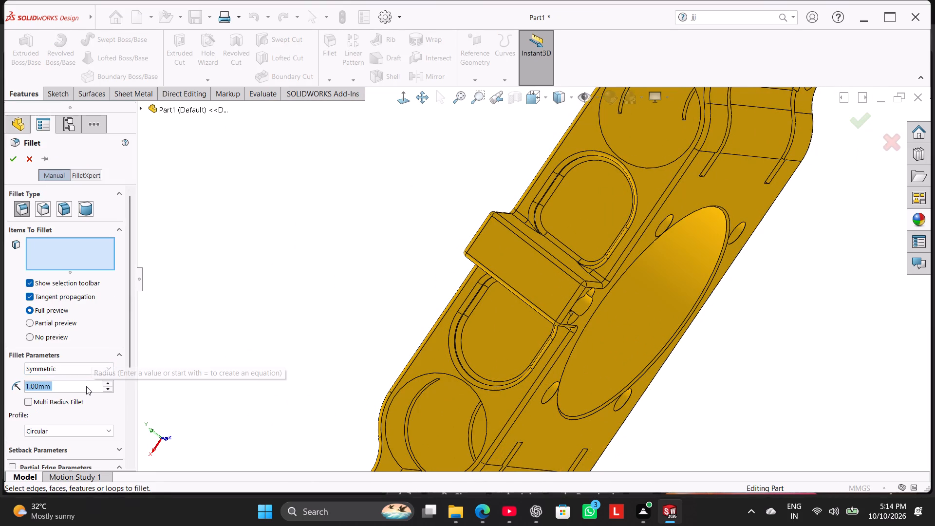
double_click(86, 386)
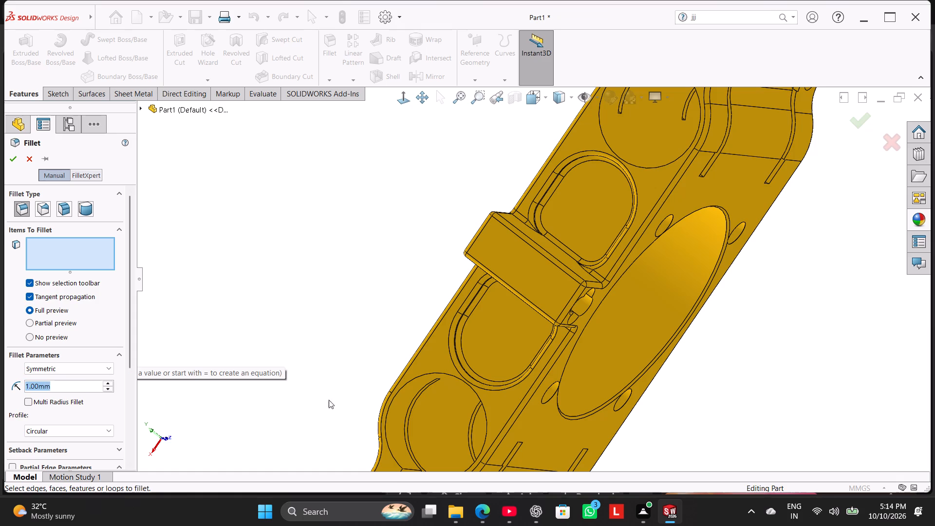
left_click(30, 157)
Chamfer the rear edge of the +X clamp bore at 0.5 mm and 45°.
left_click(332, 82)
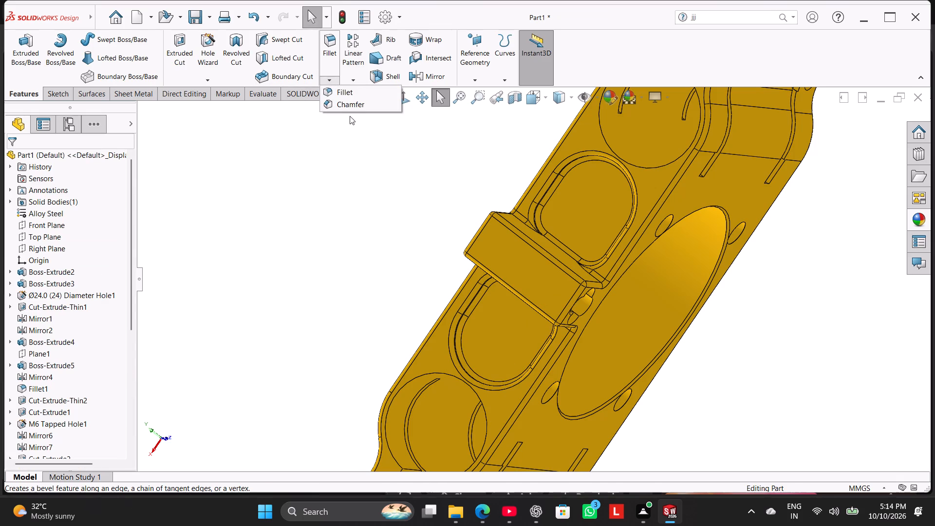
left_click(345, 104)
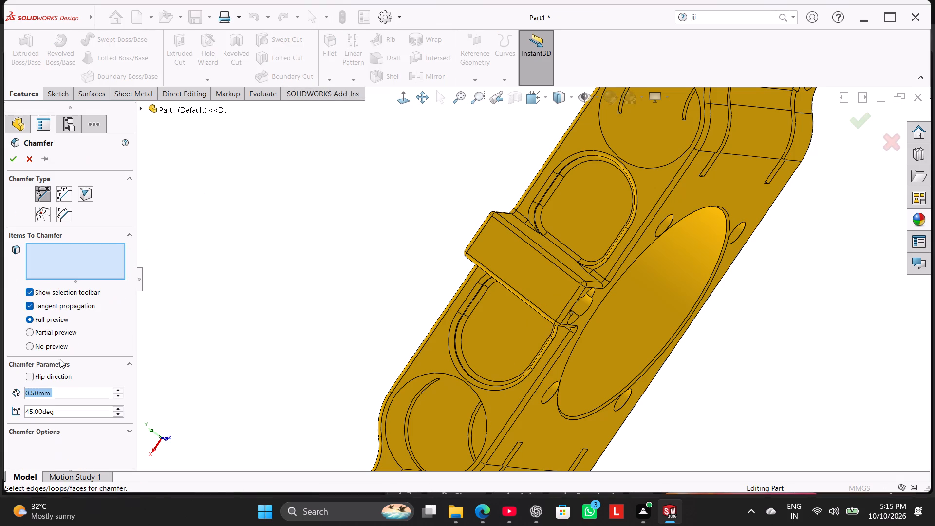
left_click(446, 374)
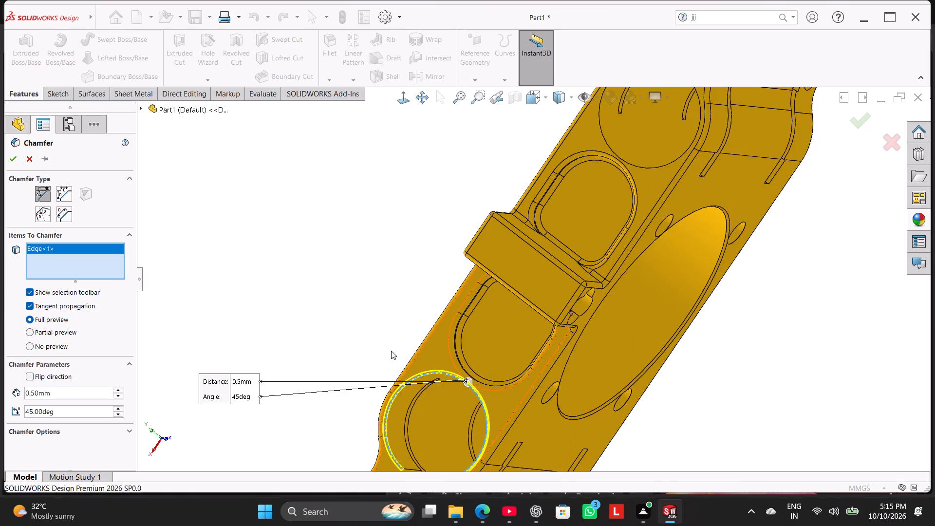
middle_click_drag(402, 339, 452, 375)
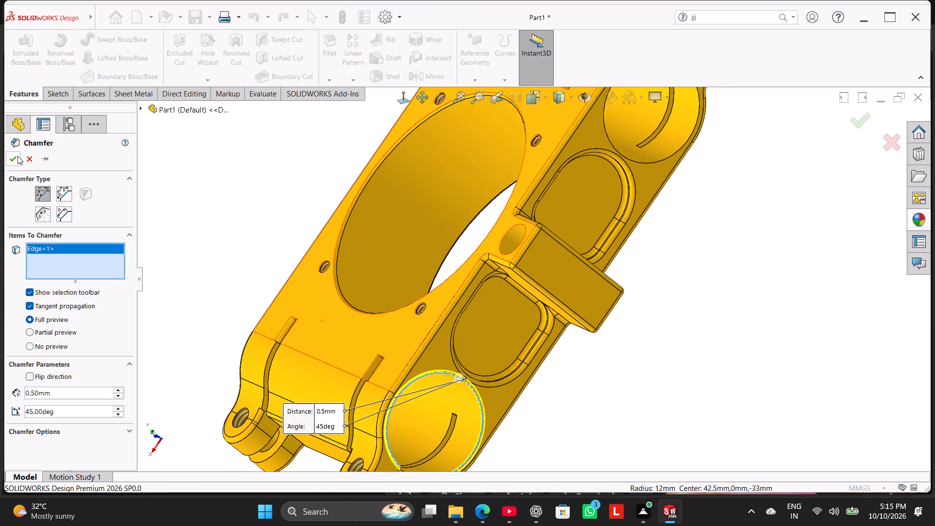
left_click(18, 156)
left_click(548, 365)
scroll(548, 368, "up", 1)
left_click(548, 369)
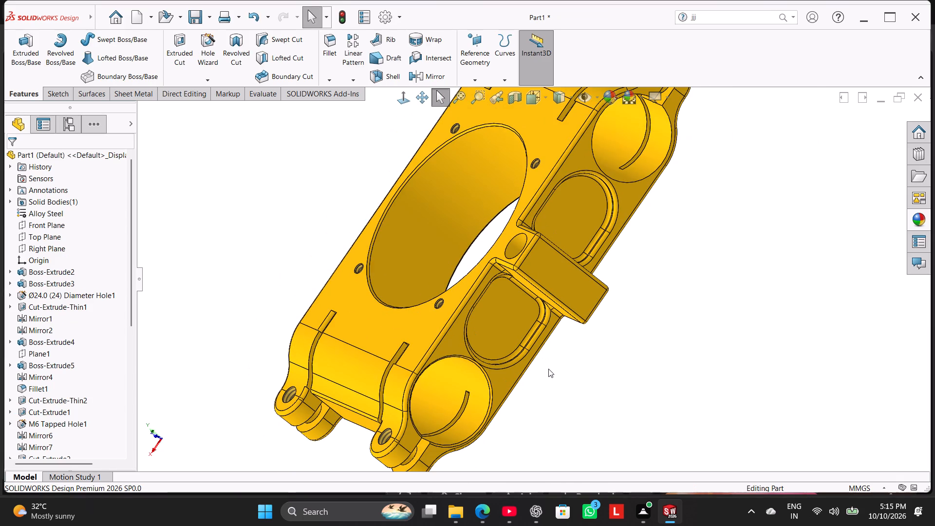
scroll(657, 120, "down", 2)
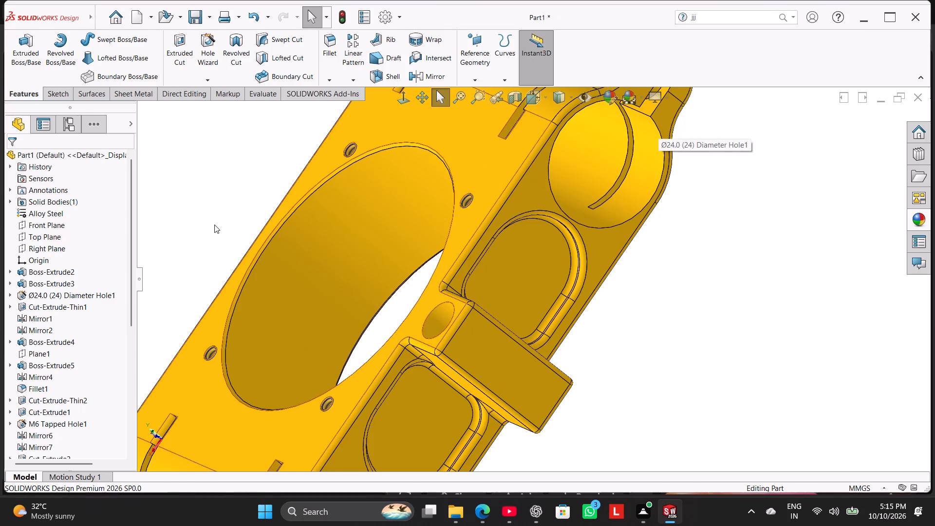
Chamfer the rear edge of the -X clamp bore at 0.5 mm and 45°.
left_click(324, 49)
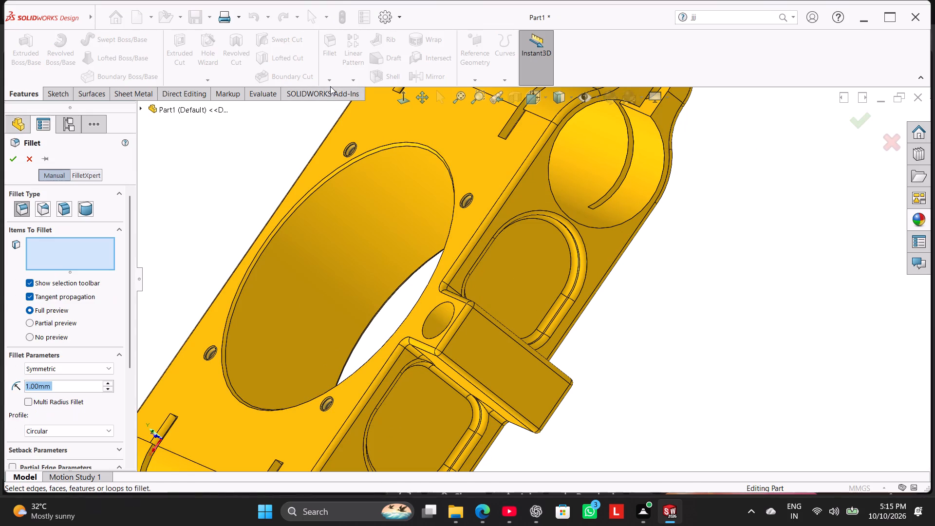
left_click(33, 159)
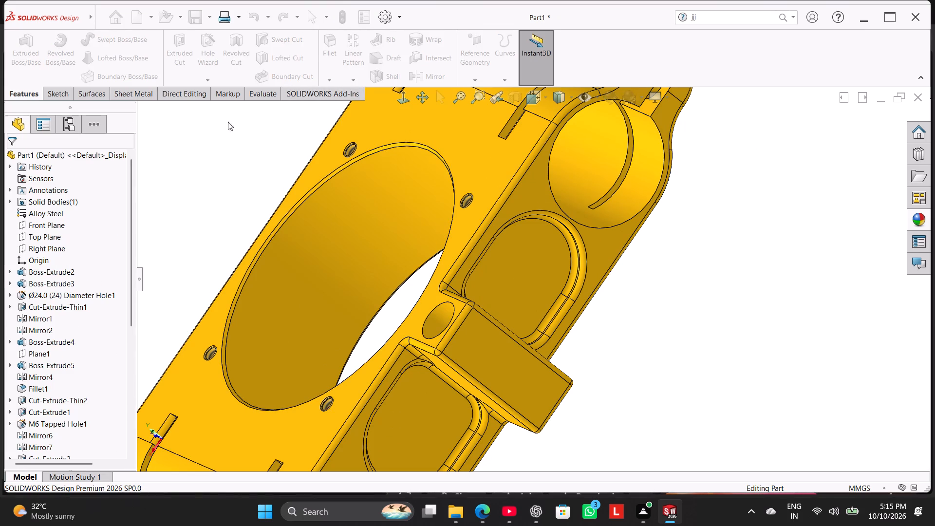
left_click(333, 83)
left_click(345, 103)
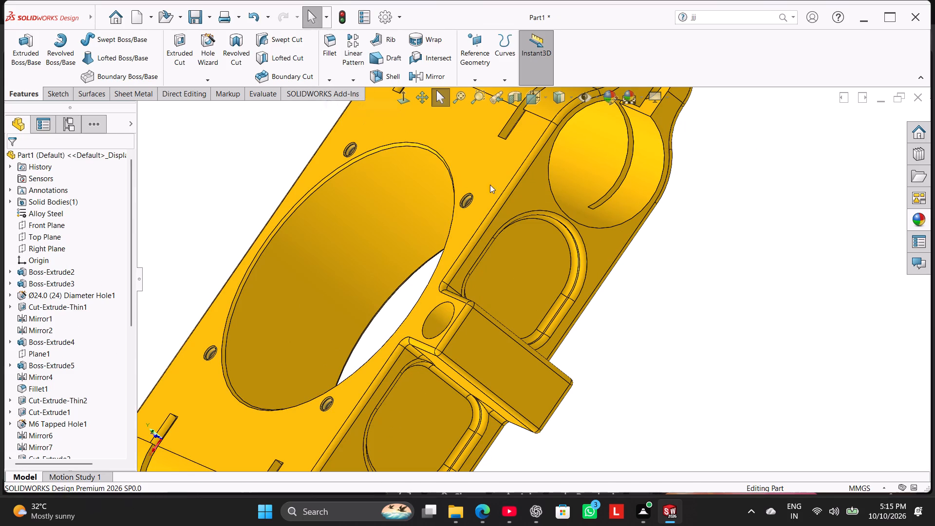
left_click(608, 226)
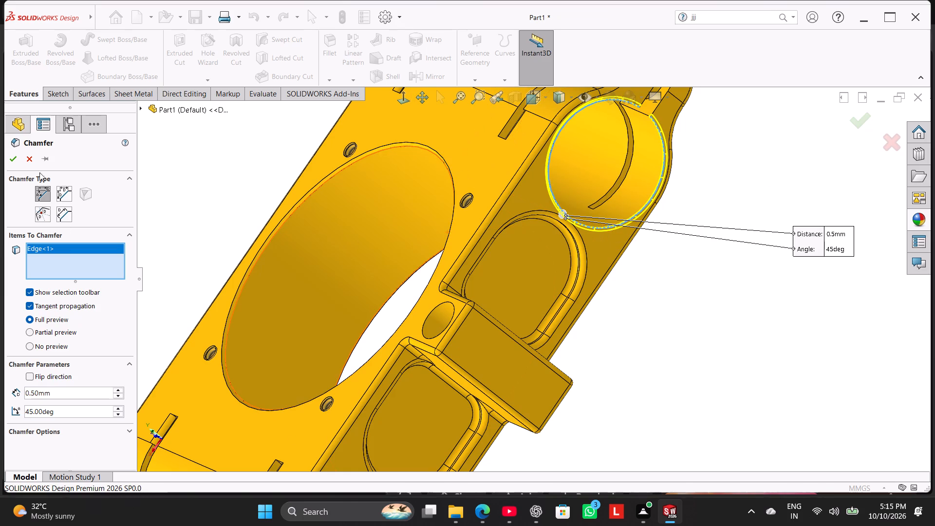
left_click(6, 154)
Delete the 1 mm fillet (Fillet5) from the front edges of both side clamp bores.
scroll(238, 225, "up", 1)
middle_click_drag(250, 236, 330, 305)
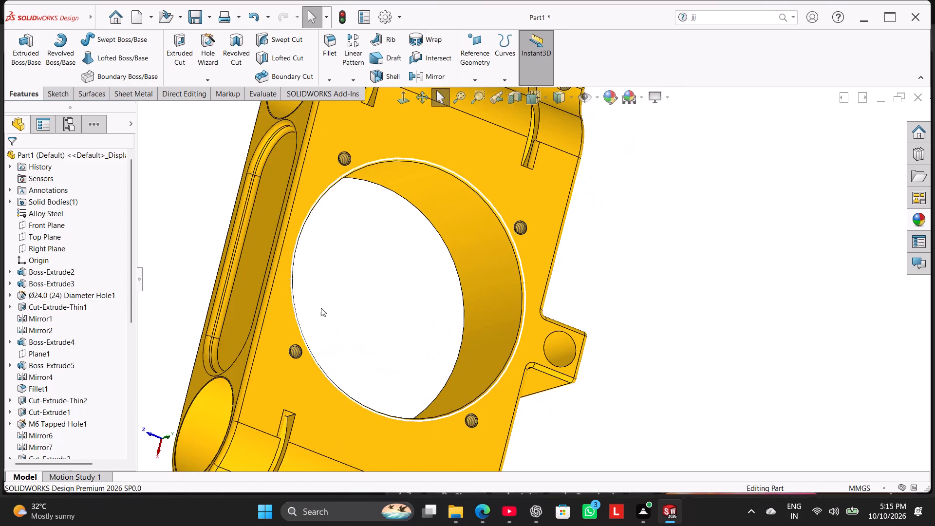
scroll(324, 306, "up", 3)
middle_click_drag(338, 299, 368, 365)
scroll(359, 373, "down", 3)
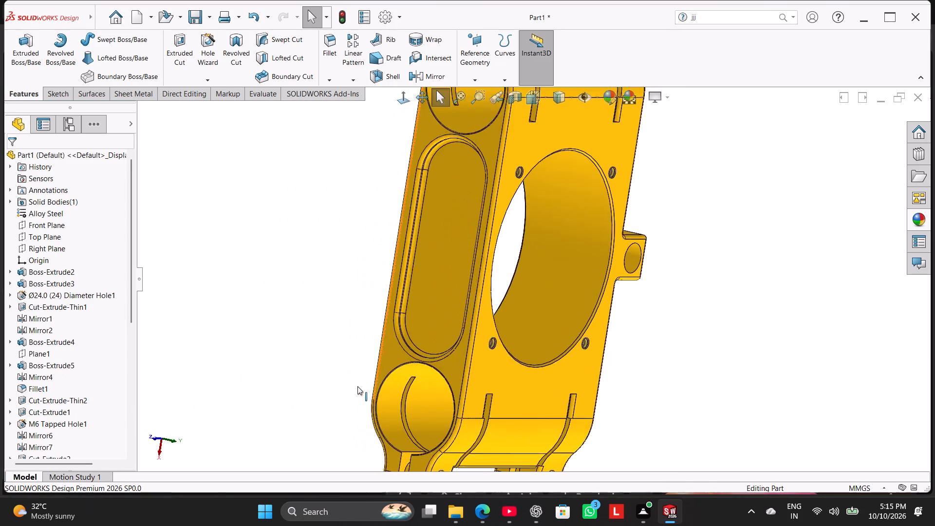
scroll(362, 383, "down", 2)
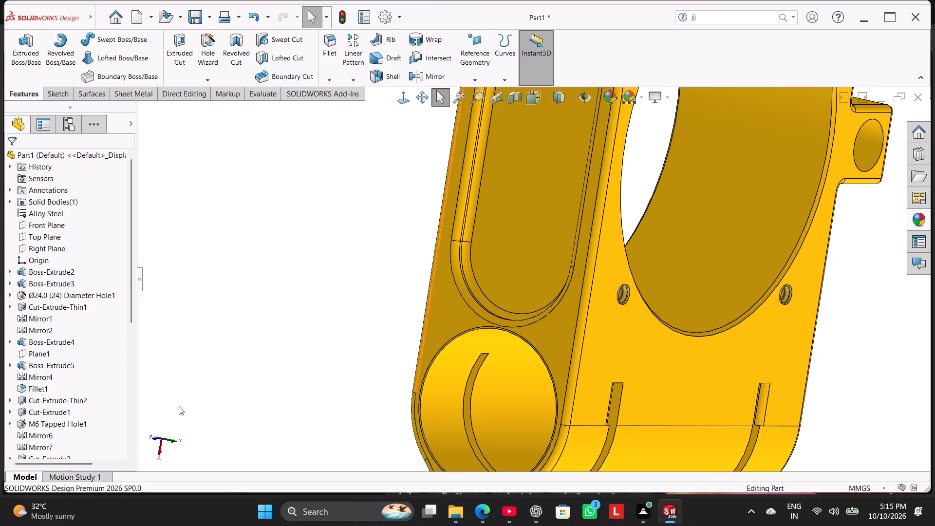
left_click_drag(131, 310, 151, 447)
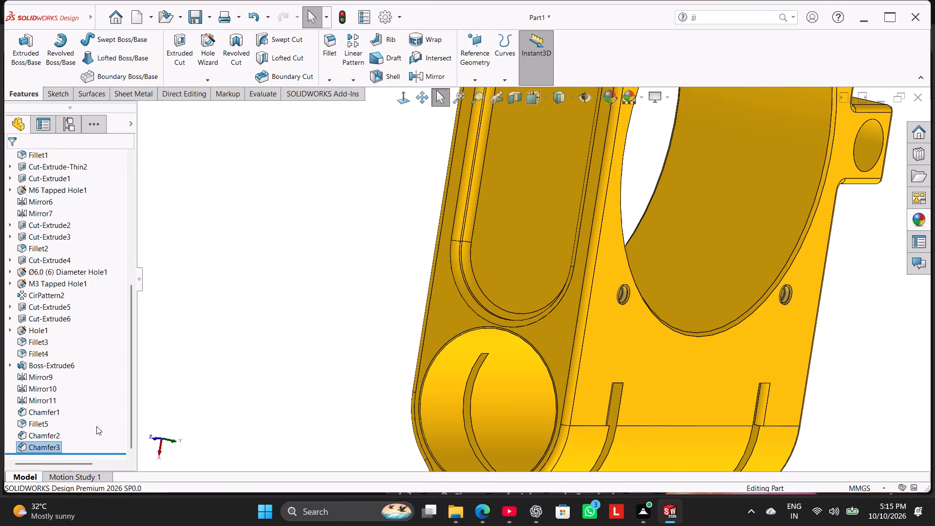
left_click(56, 446)
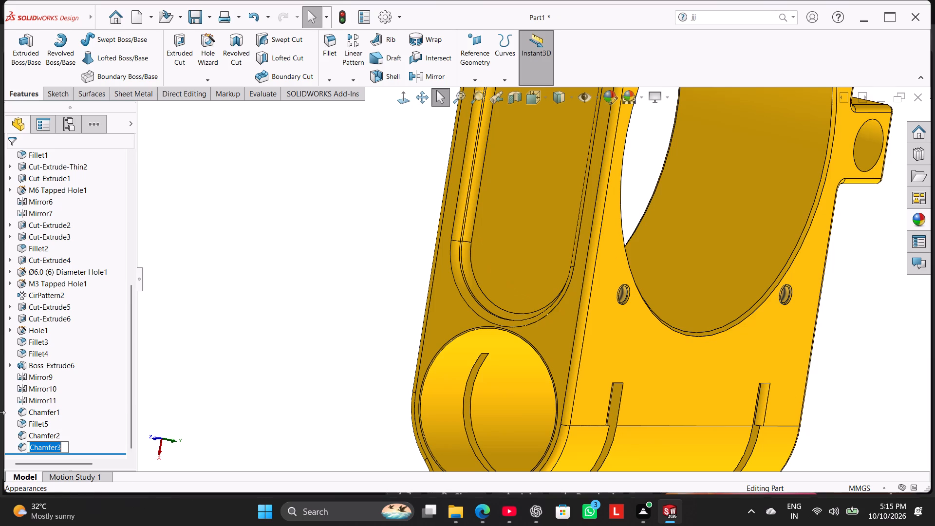
right_click(30, 421)
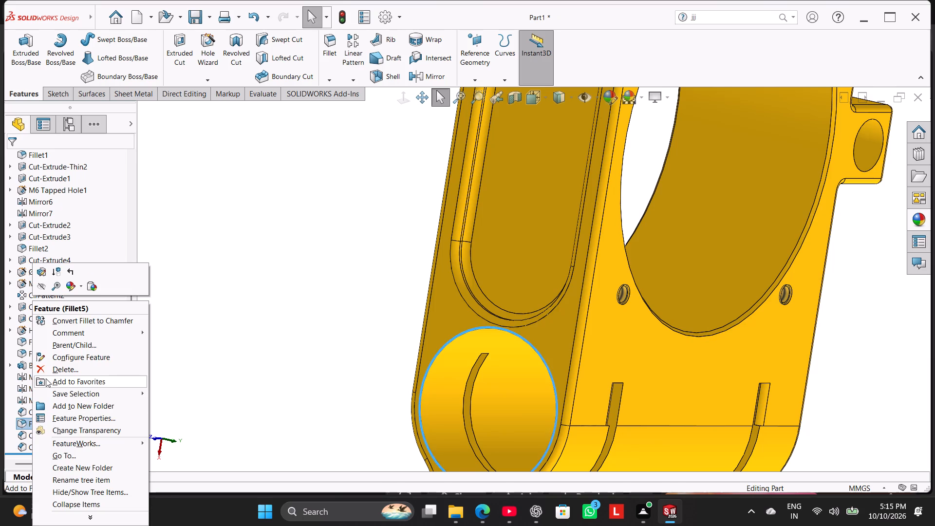
left_click(47, 371)
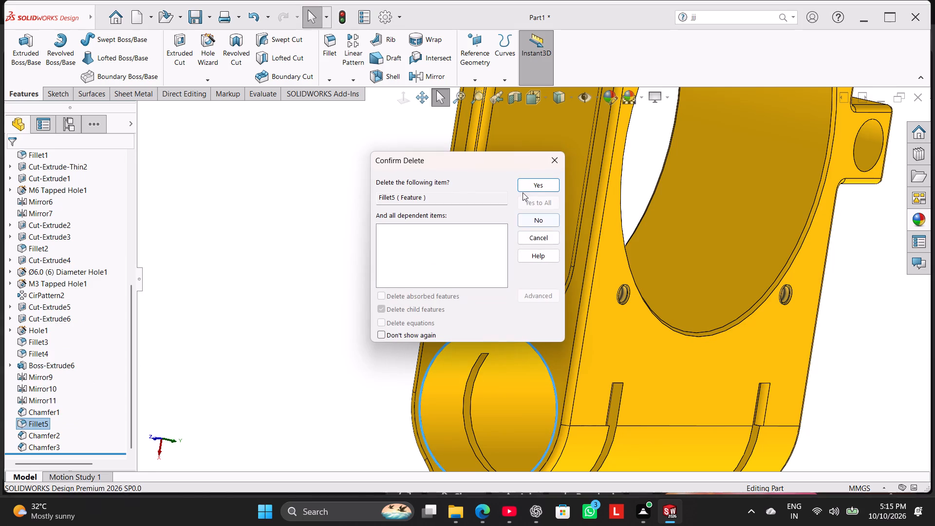
left_click(541, 188)
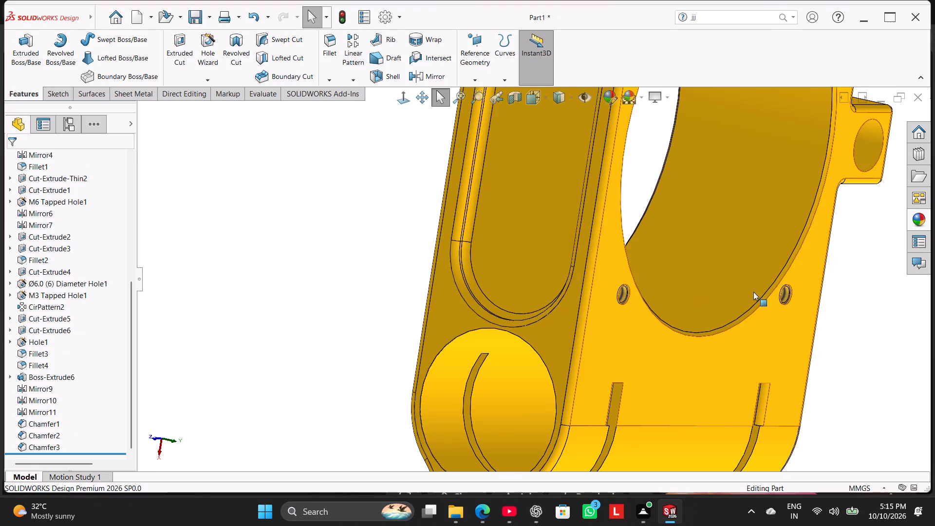
Delete the chamfer (Chamfer2) from the rear edge of the +X clamp bore.
scroll(769, 292, "up", 2)
middle_click_drag(769, 291, 679, 269)
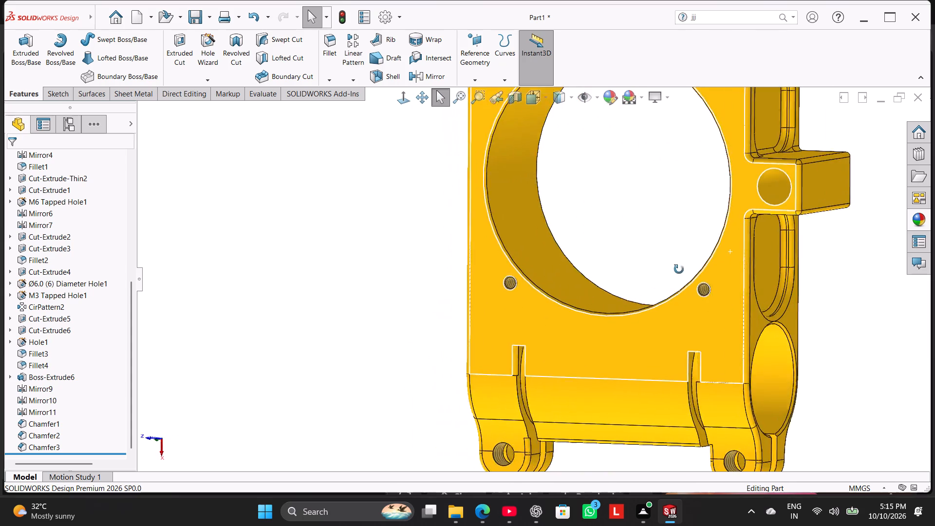
middle_click_drag(679, 269, 650, 261)
scroll(772, 242, "up", 1)
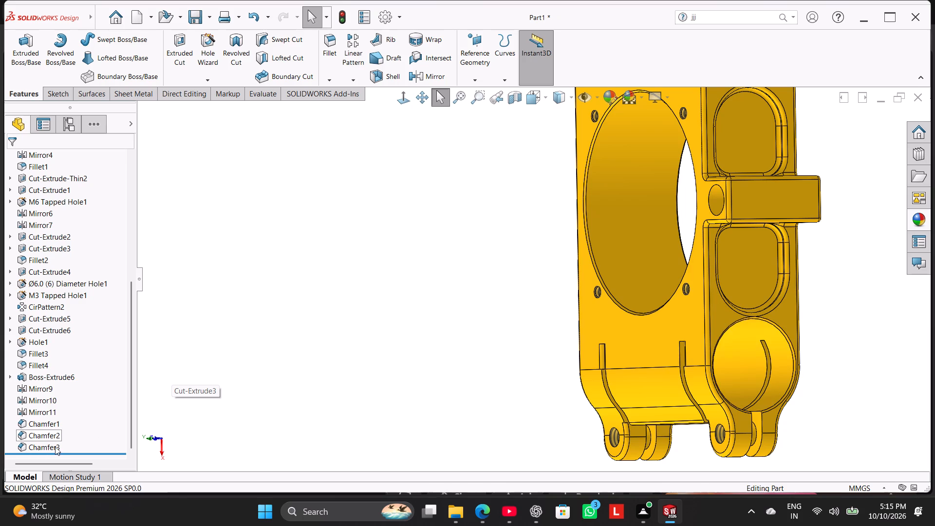
left_click(40, 445)
scroll(486, 373, "up", 5)
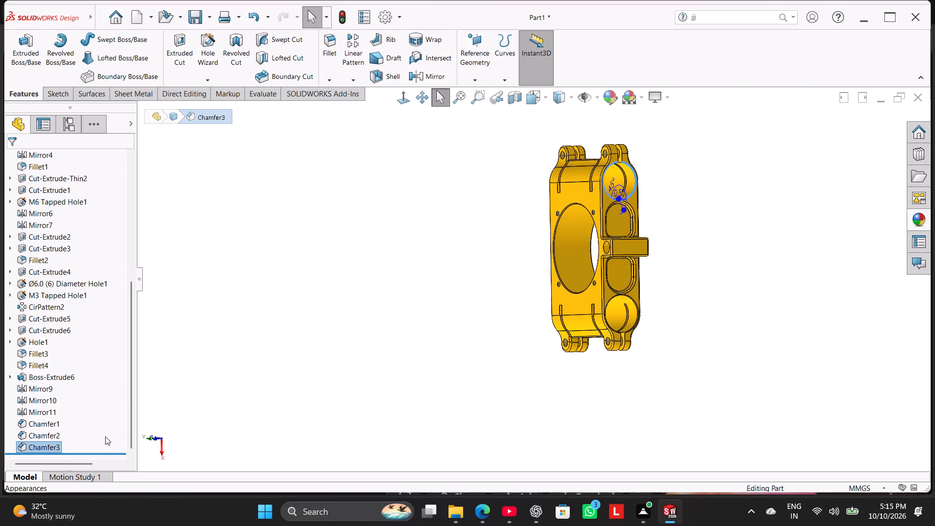
left_click(299, 380)
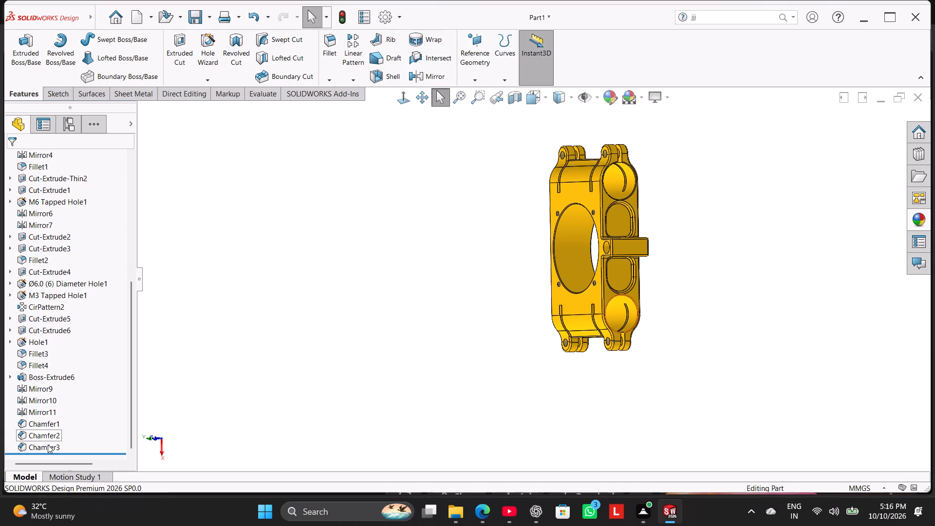
right_click(46, 432)
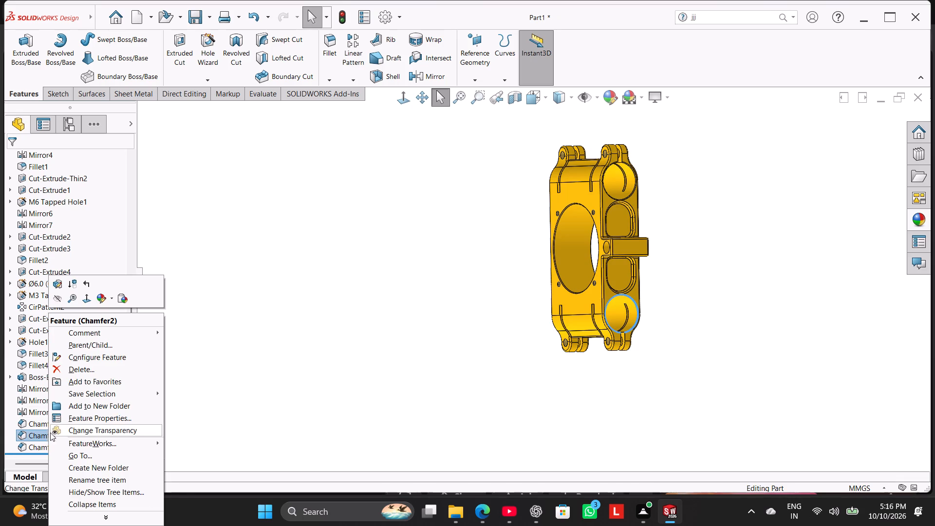
left_click(68, 370)
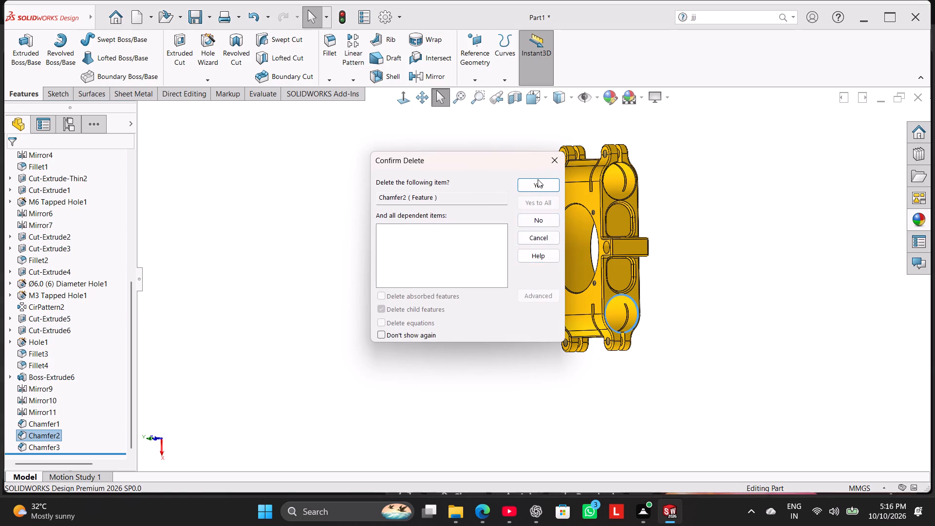
left_click(537, 178)
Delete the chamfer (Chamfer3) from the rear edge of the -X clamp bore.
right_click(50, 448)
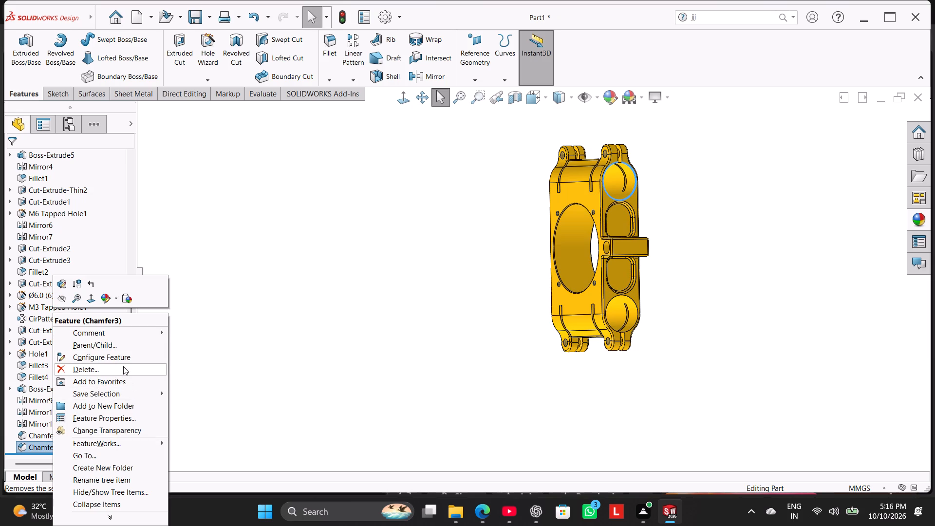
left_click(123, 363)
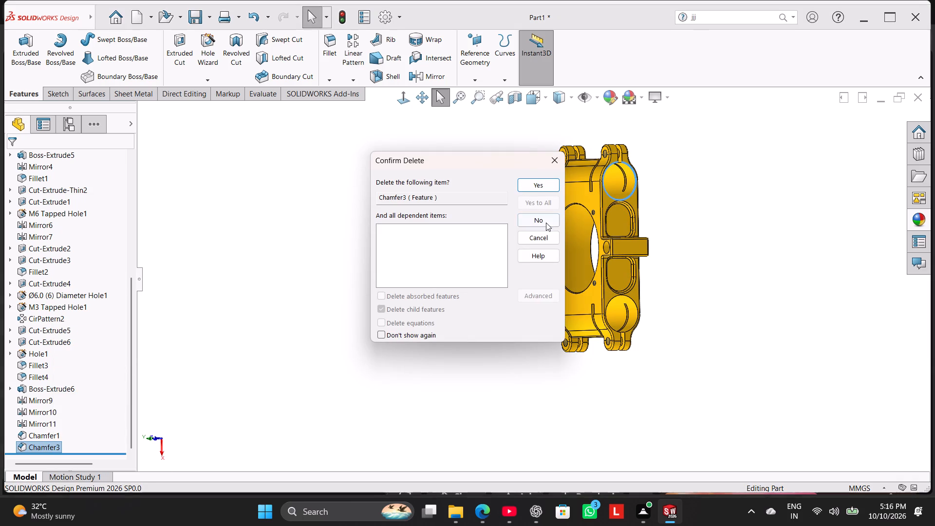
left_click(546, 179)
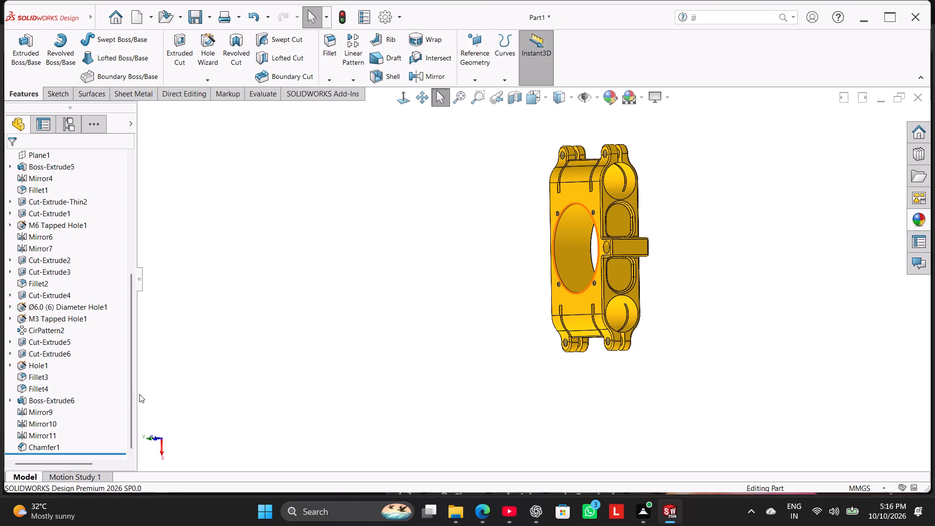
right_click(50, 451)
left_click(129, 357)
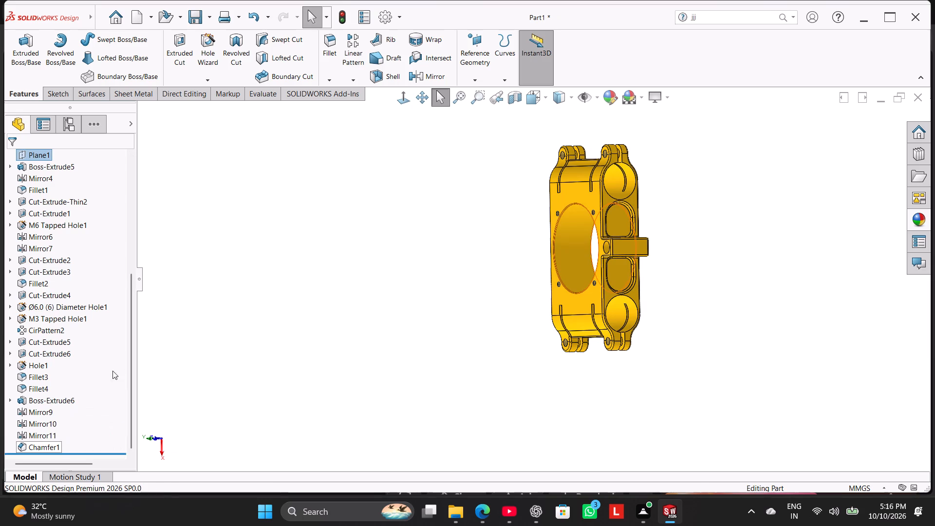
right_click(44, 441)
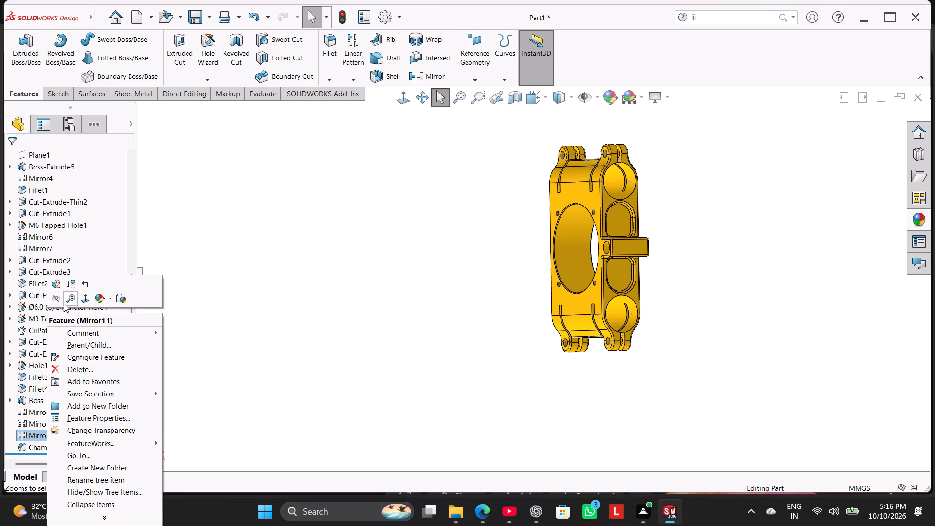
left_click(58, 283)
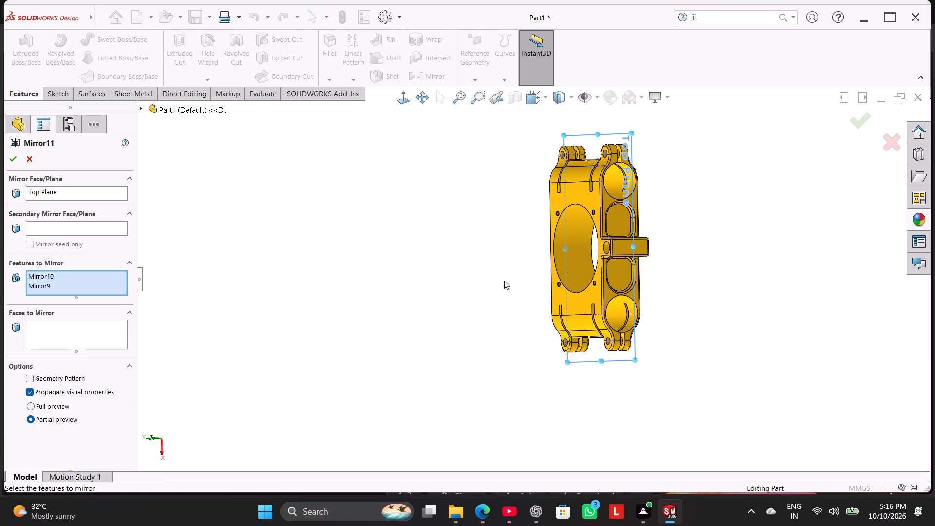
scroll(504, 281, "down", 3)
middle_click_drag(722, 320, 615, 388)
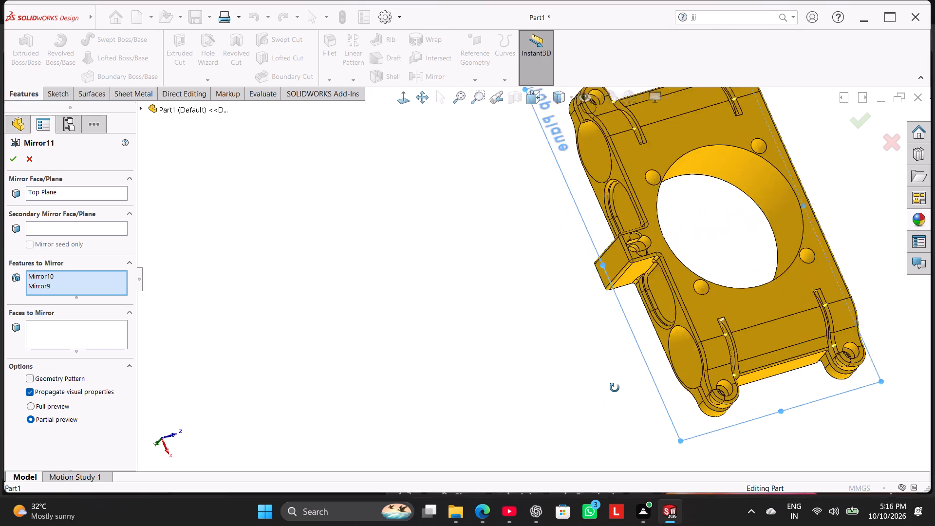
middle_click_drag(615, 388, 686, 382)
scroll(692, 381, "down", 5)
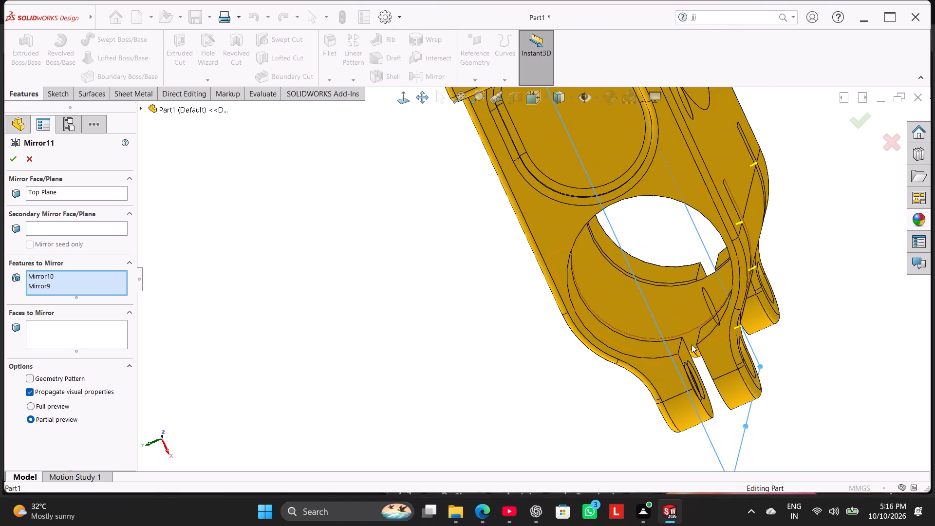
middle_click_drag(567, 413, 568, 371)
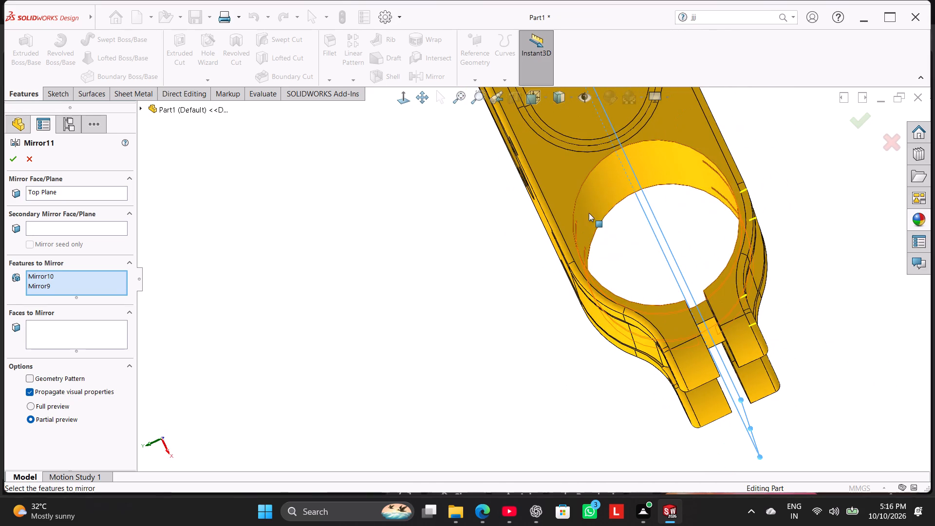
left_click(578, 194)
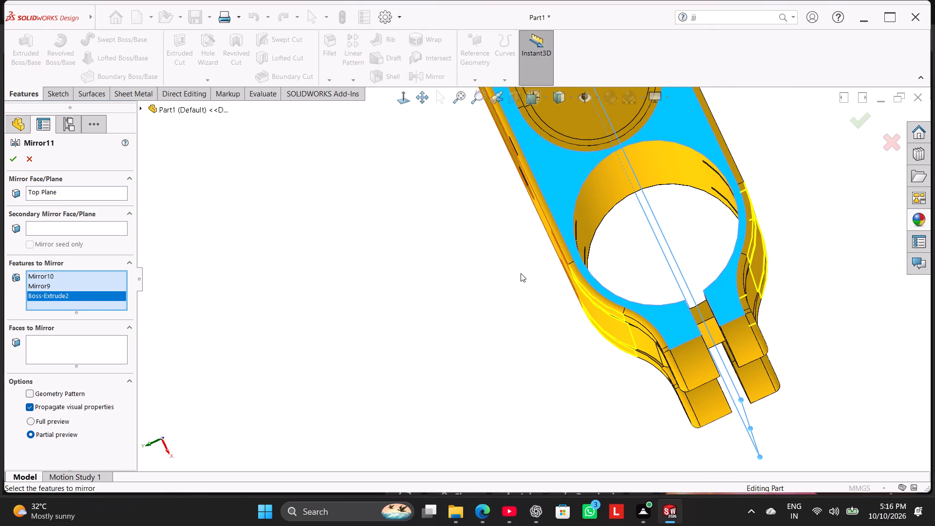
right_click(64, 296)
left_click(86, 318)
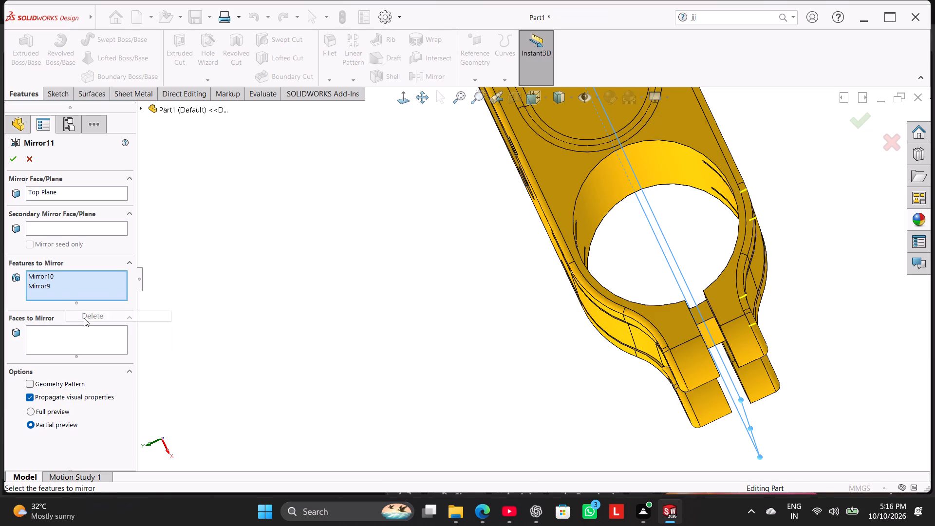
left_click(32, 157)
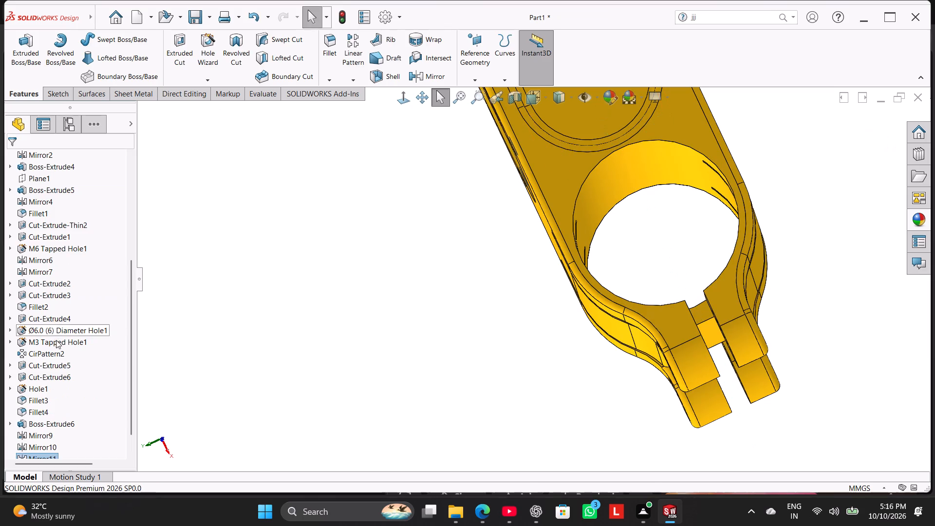
Edit the central bore chamfer (Chamfer1) and add the rear edge of the +X clamp bore to its 0.5 mm, 45° selection.
scroll(80, 396, "down", 4)
left_click_drag(134, 383, 132, 397)
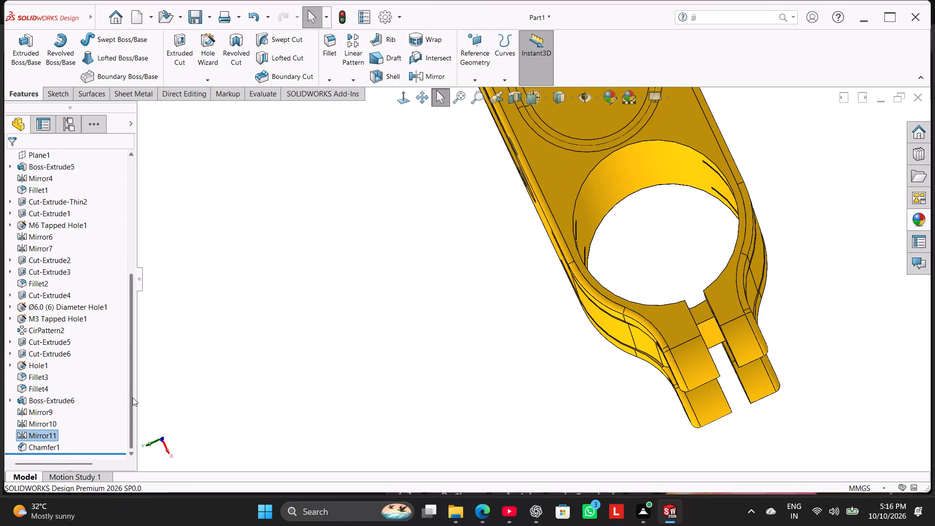
left_click_drag(132, 397, 123, 443)
right_click(35, 449)
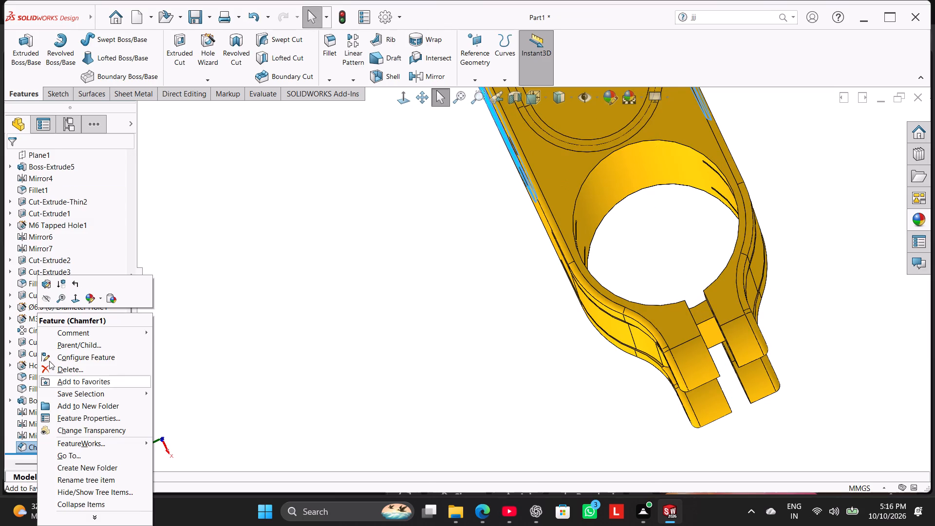
left_click(41, 282)
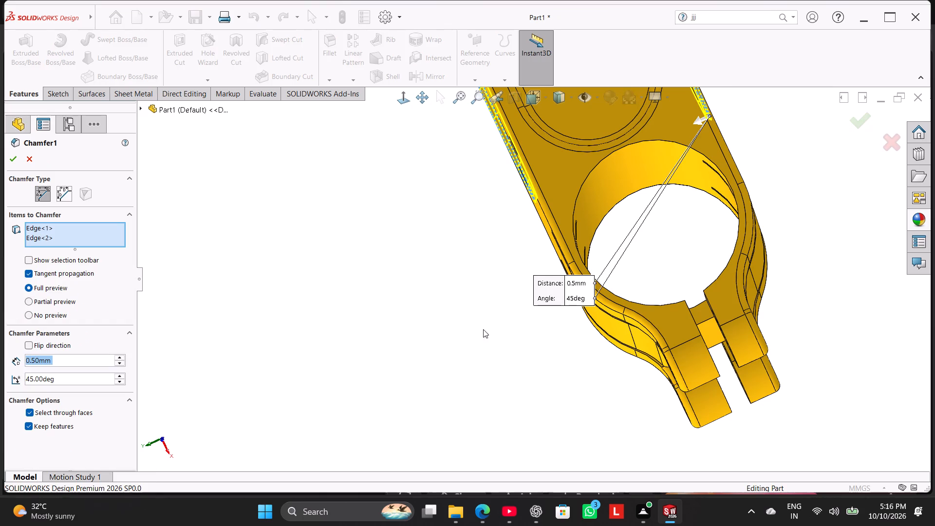
scroll(544, 293, "up", 4)
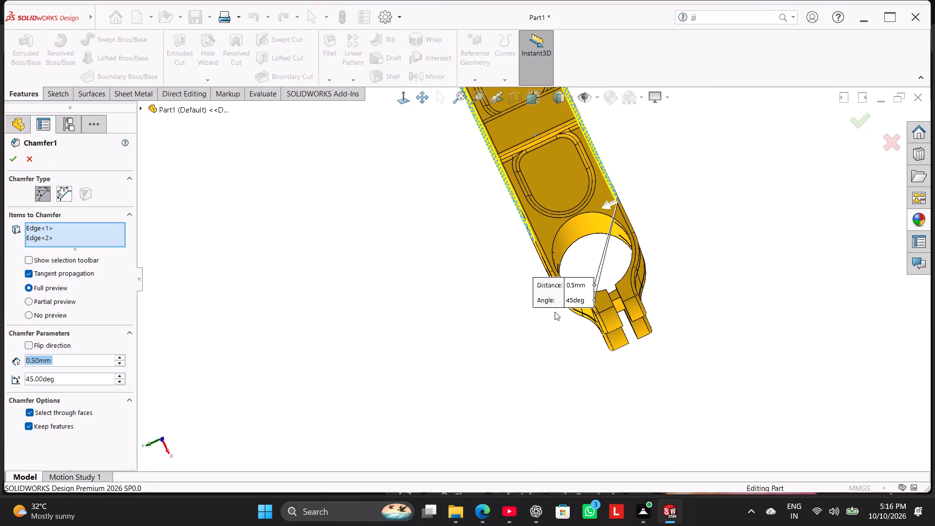
scroll(561, 262, "up", 3)
scroll(601, 187, "up", 1)
middle_click_drag(600, 197, 574, 277)
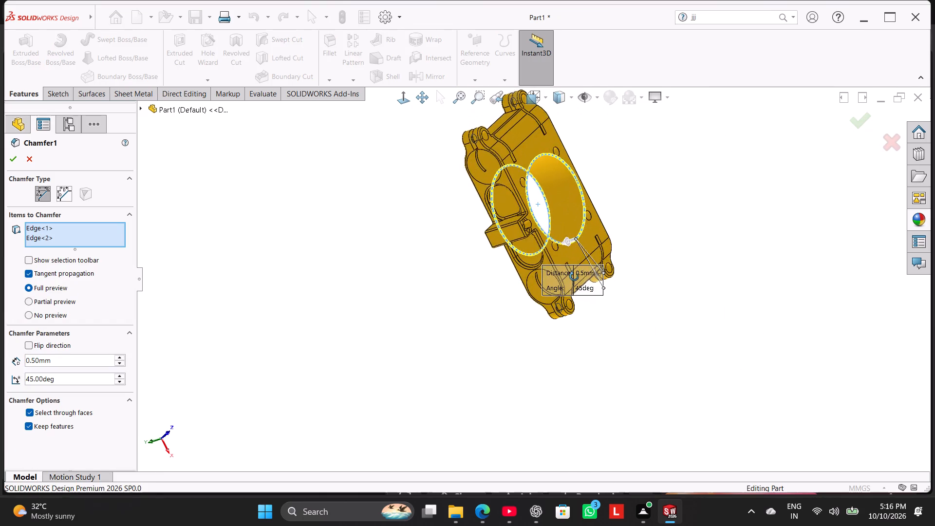
middle_click_drag(574, 277, 594, 220)
scroll(584, 289, "down", 9)
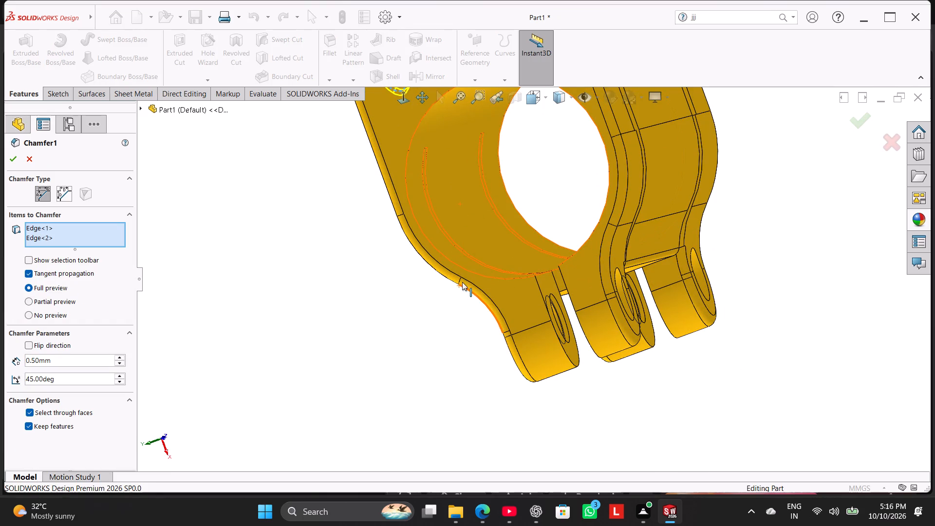
left_click(474, 272)
Add the rear edge of the -X clamp bore to Chamfer1 and apply the edited chamfer.
scroll(658, 249, "up", 4)
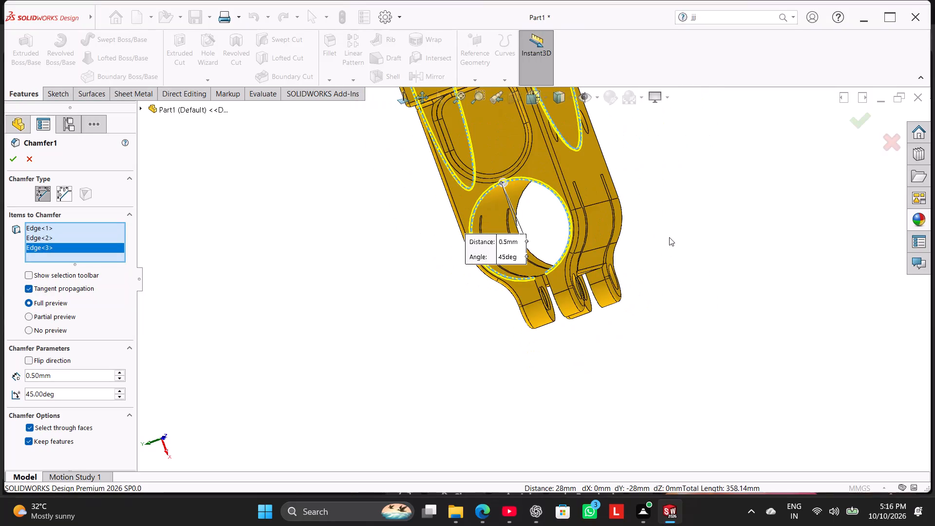
scroll(670, 237, "up", 6)
scroll(534, 148, "down", 8)
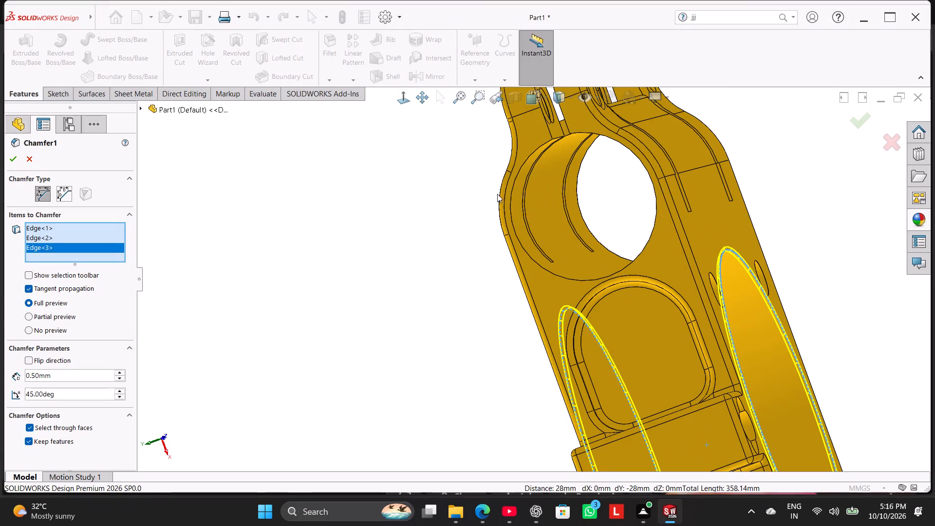
left_click(538, 149)
middle_click_drag(421, 263, 383, 275)
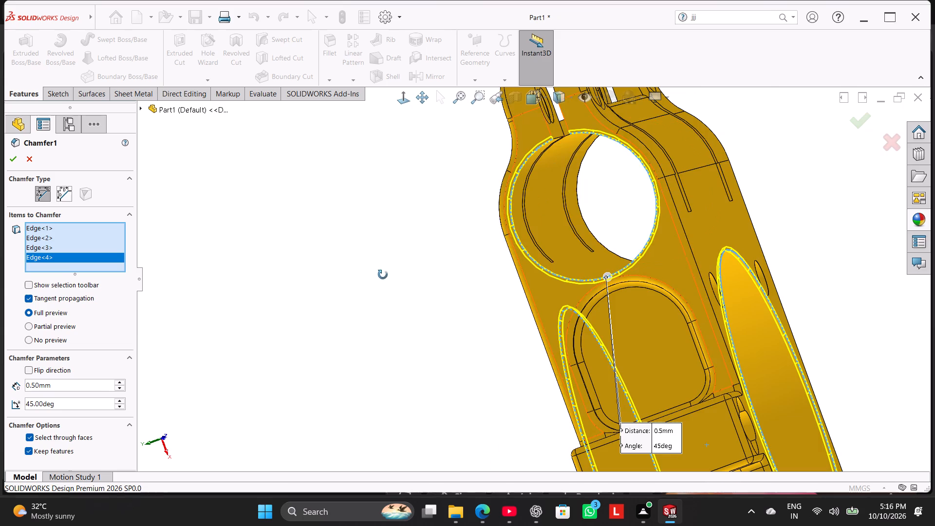
middle_click_drag(383, 275, 249, 324)
scroll(431, 159, "down", 2)
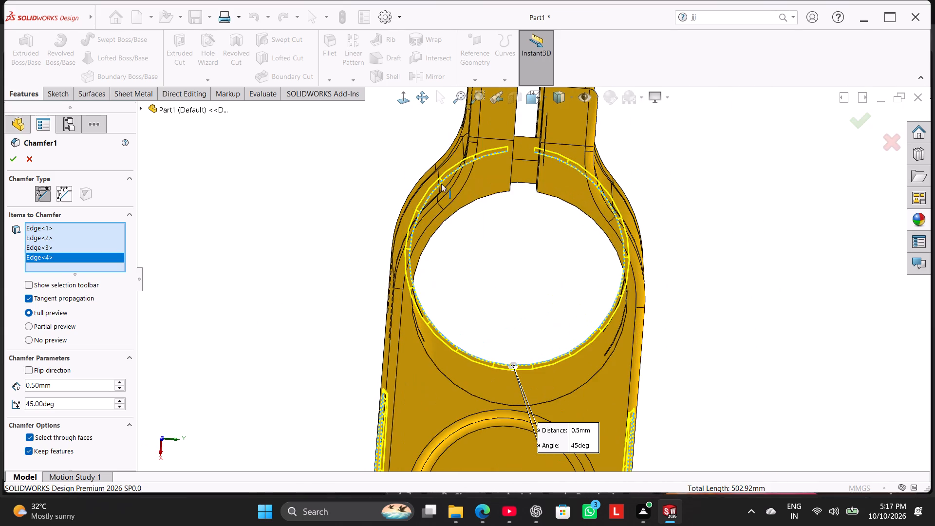
middle_click_drag(471, 226, 496, 237)
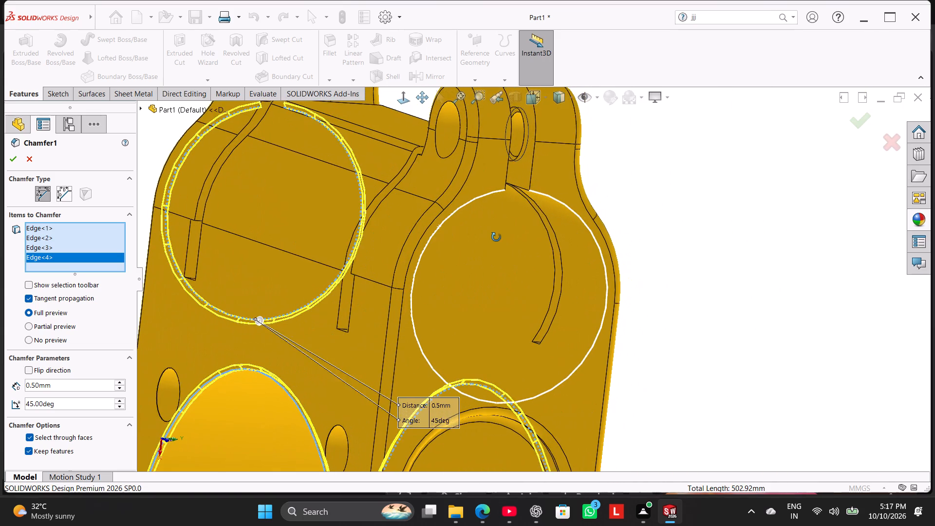
middle_click_drag(496, 237, 461, 249)
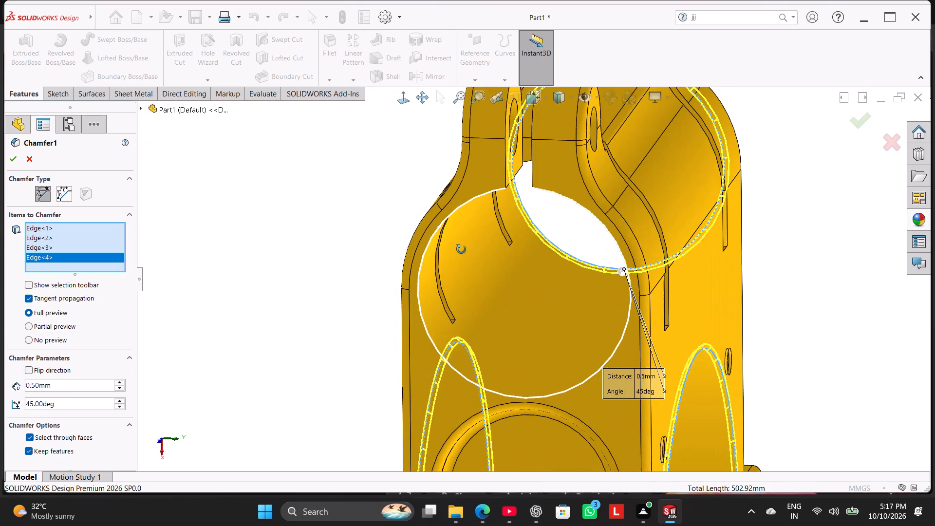
middle_click_drag(461, 249, 327, 306)
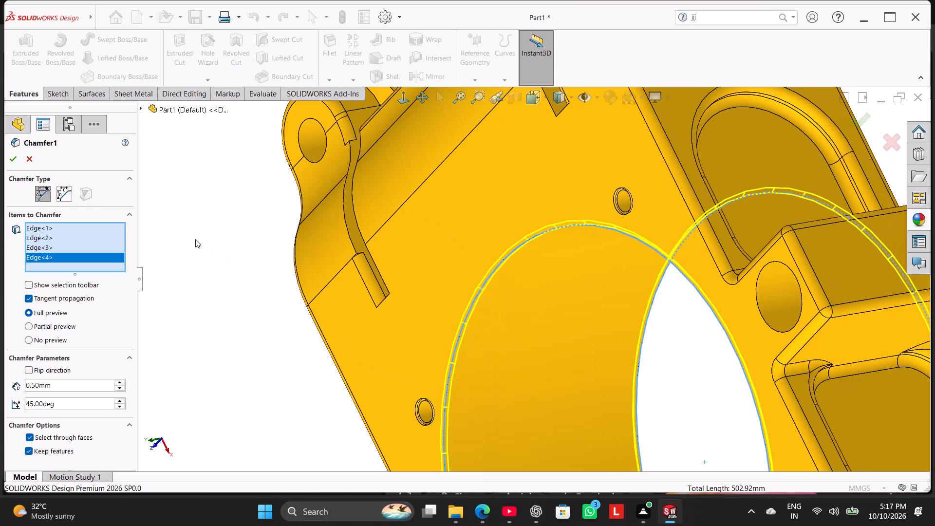
left_click(16, 156)
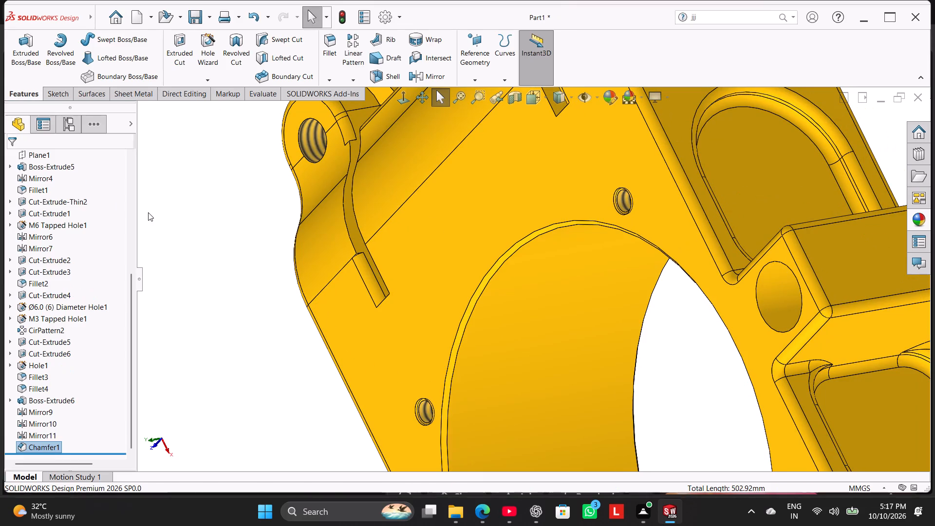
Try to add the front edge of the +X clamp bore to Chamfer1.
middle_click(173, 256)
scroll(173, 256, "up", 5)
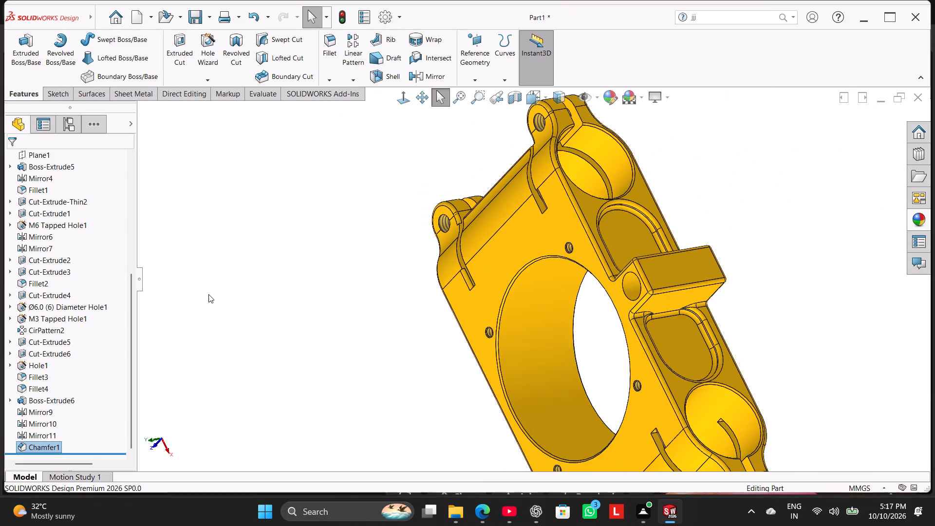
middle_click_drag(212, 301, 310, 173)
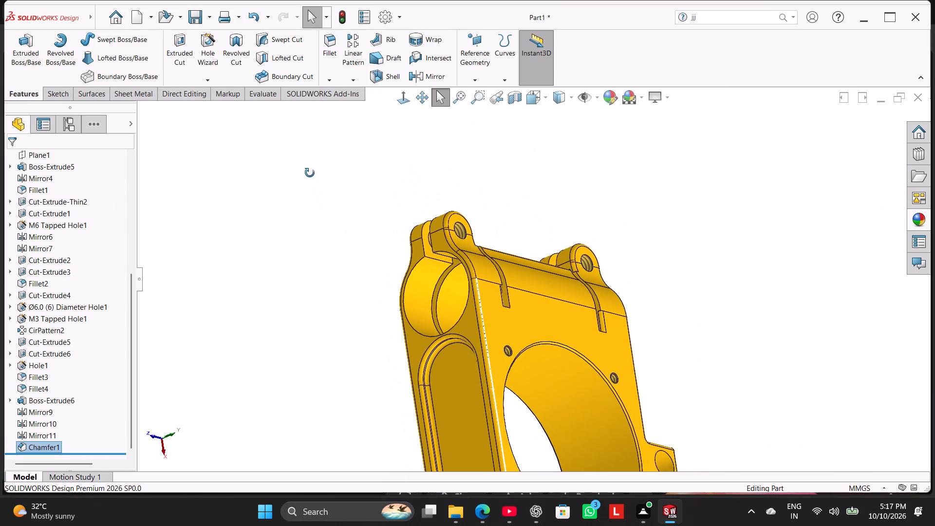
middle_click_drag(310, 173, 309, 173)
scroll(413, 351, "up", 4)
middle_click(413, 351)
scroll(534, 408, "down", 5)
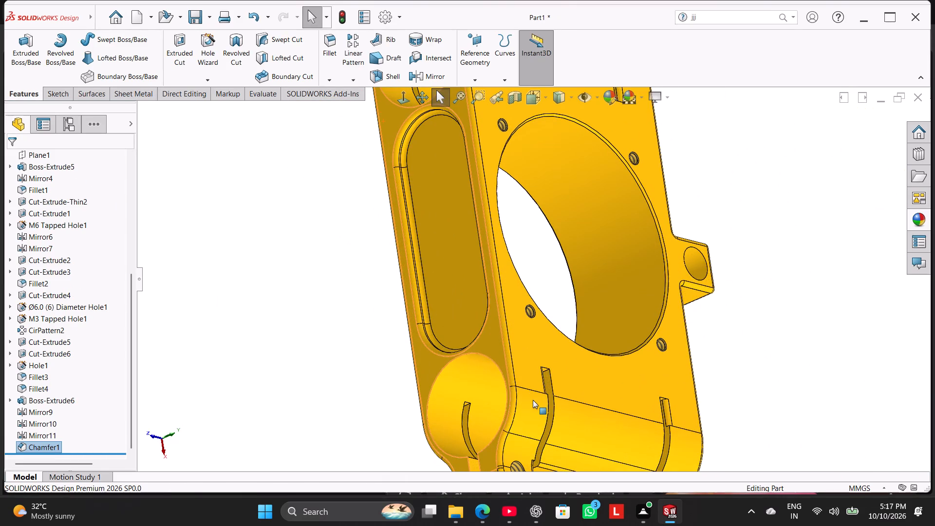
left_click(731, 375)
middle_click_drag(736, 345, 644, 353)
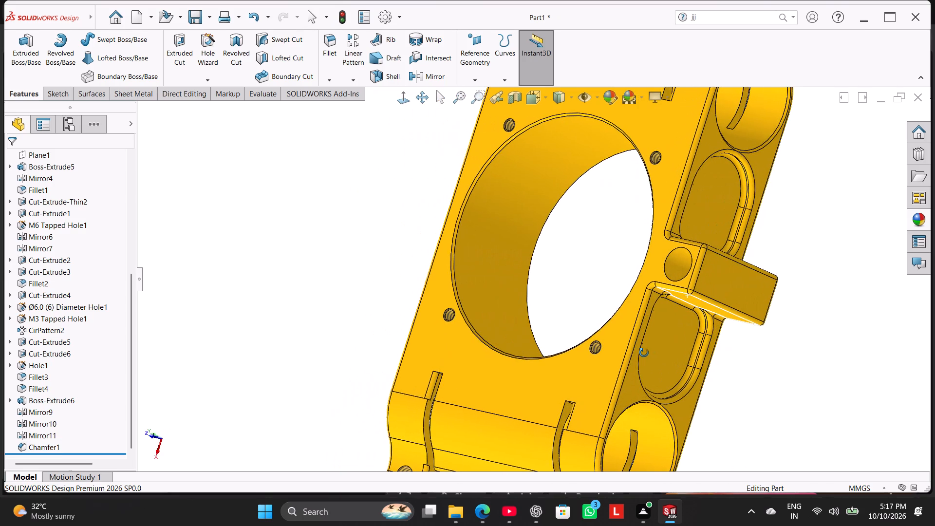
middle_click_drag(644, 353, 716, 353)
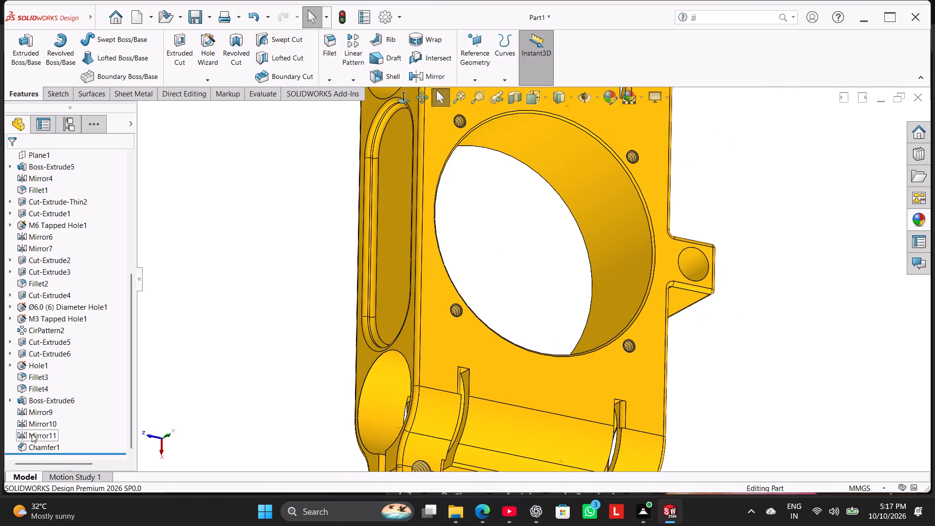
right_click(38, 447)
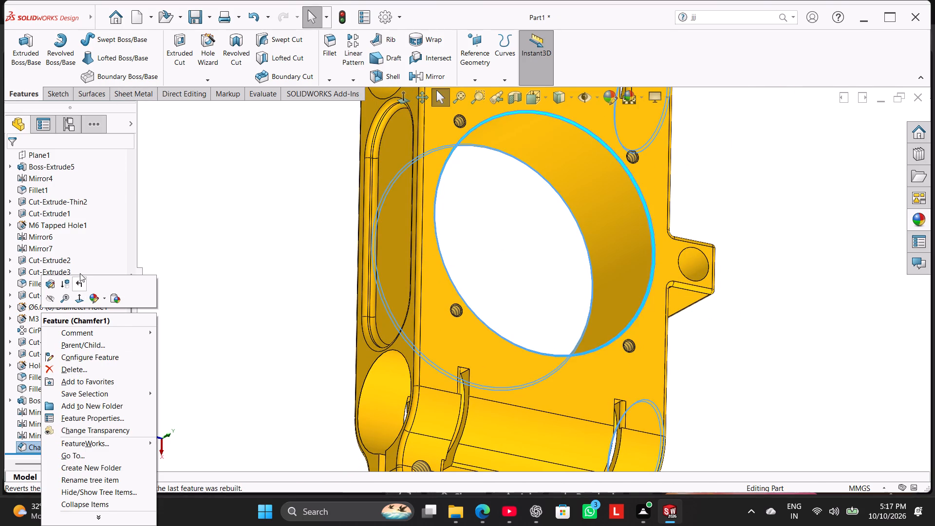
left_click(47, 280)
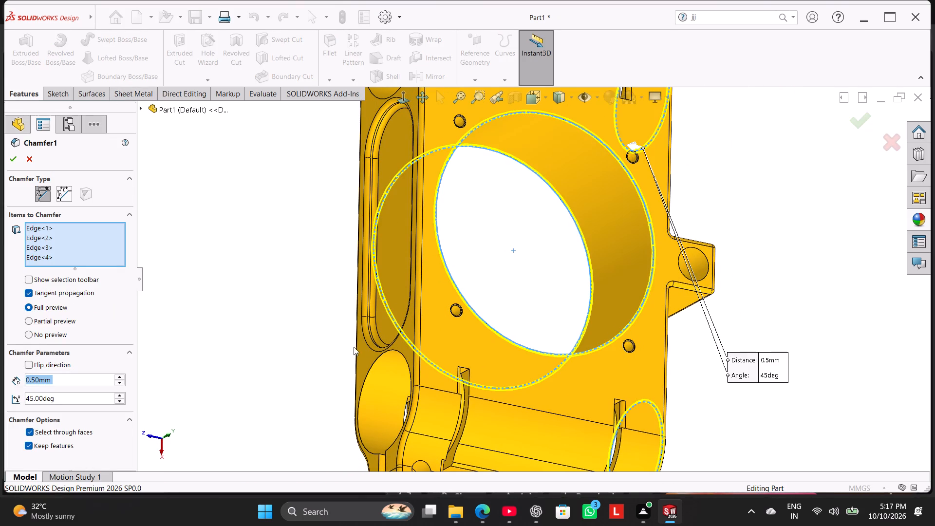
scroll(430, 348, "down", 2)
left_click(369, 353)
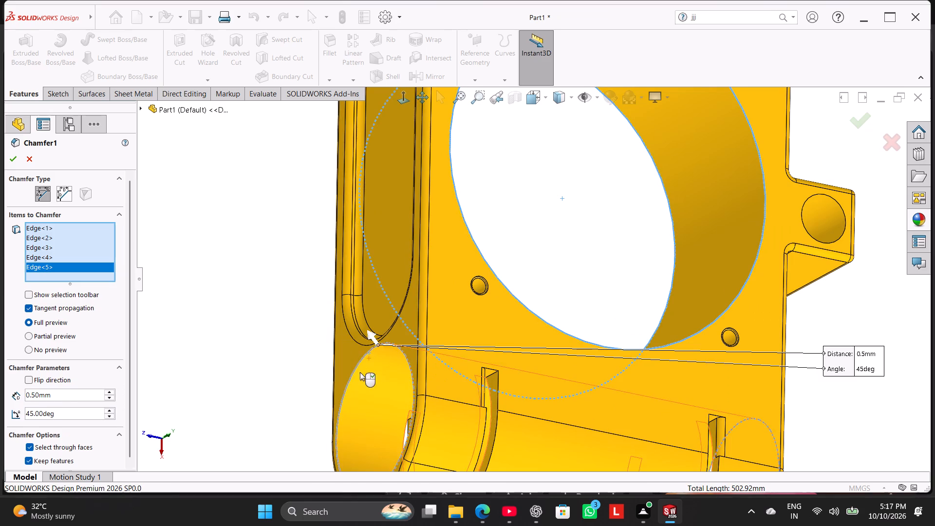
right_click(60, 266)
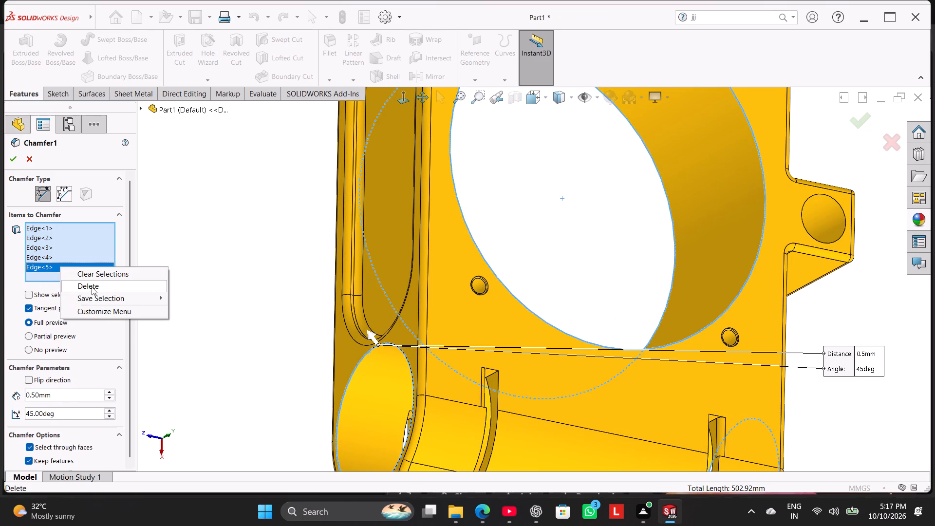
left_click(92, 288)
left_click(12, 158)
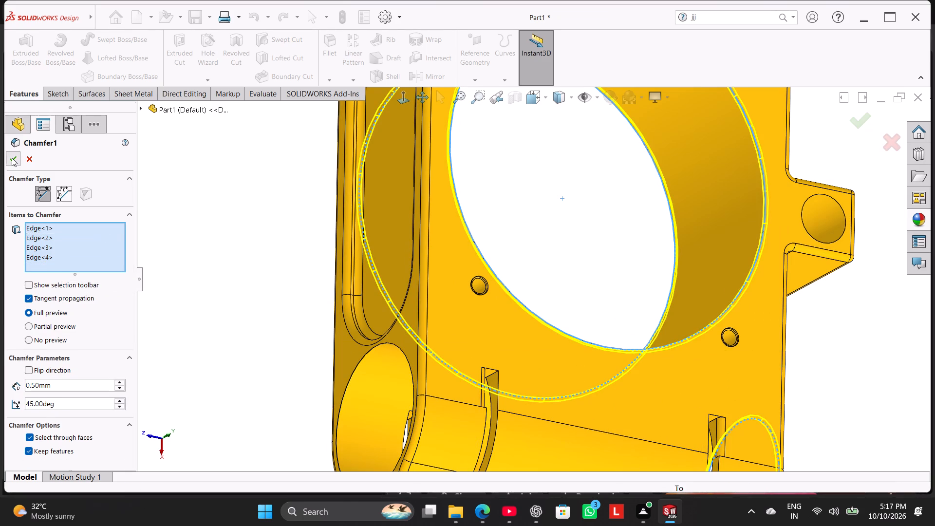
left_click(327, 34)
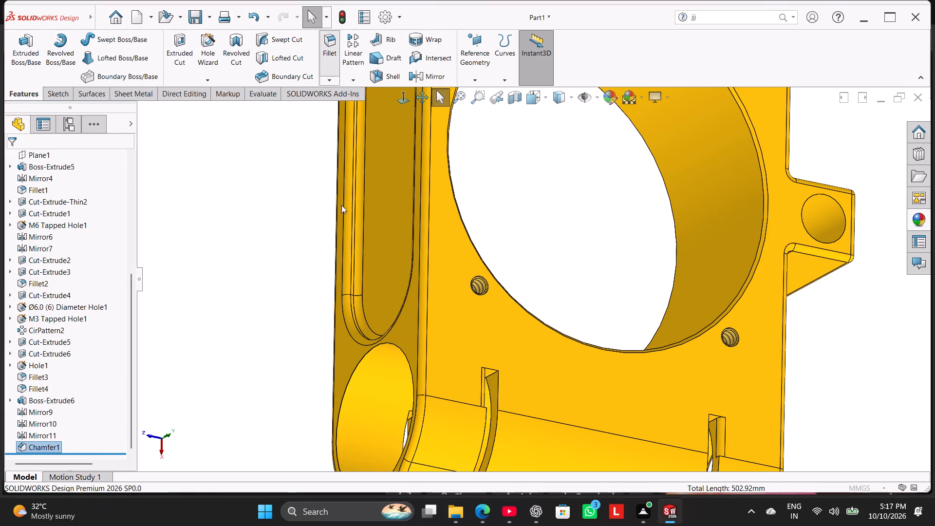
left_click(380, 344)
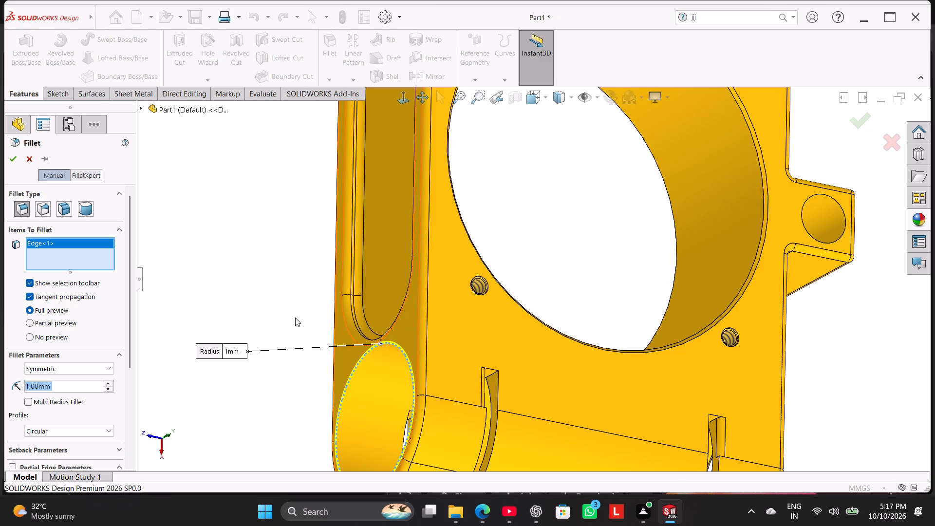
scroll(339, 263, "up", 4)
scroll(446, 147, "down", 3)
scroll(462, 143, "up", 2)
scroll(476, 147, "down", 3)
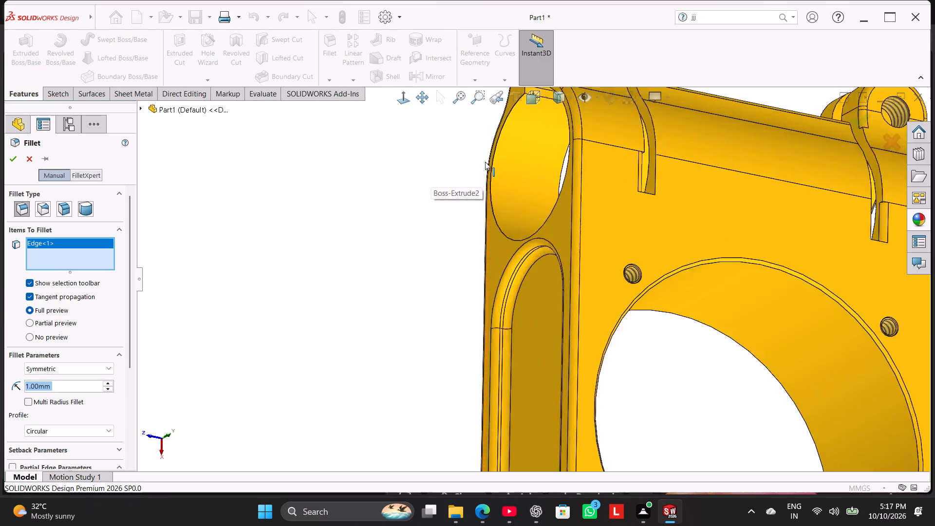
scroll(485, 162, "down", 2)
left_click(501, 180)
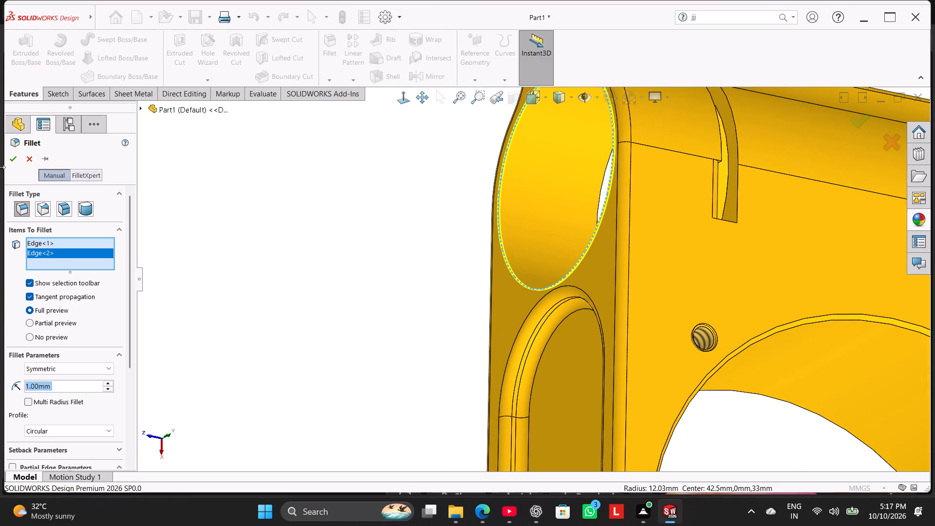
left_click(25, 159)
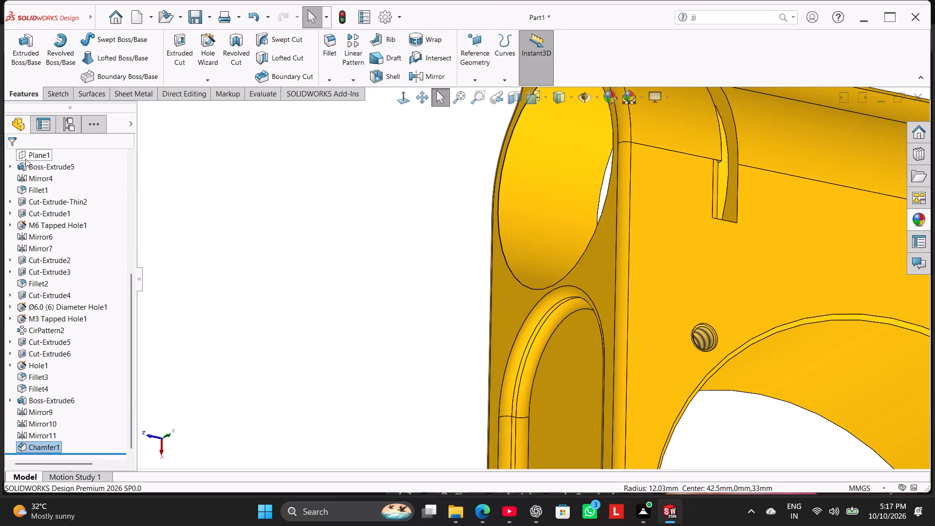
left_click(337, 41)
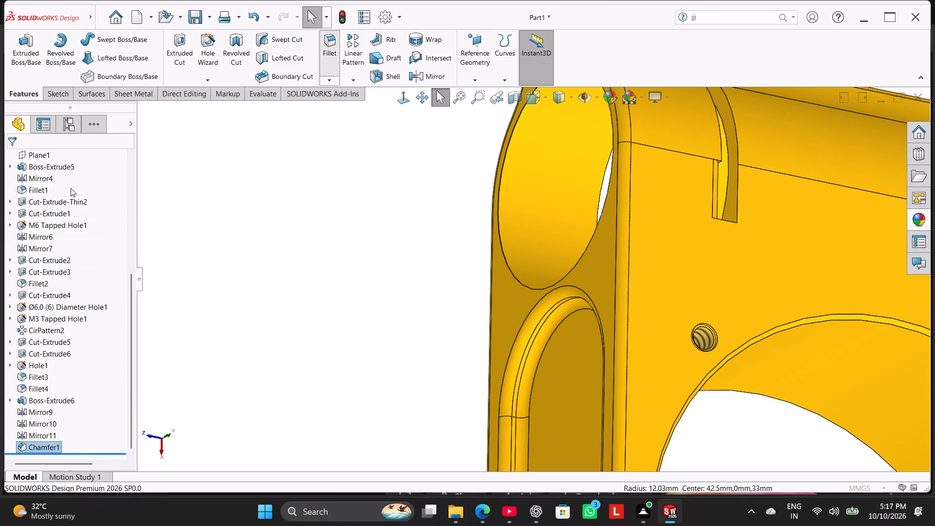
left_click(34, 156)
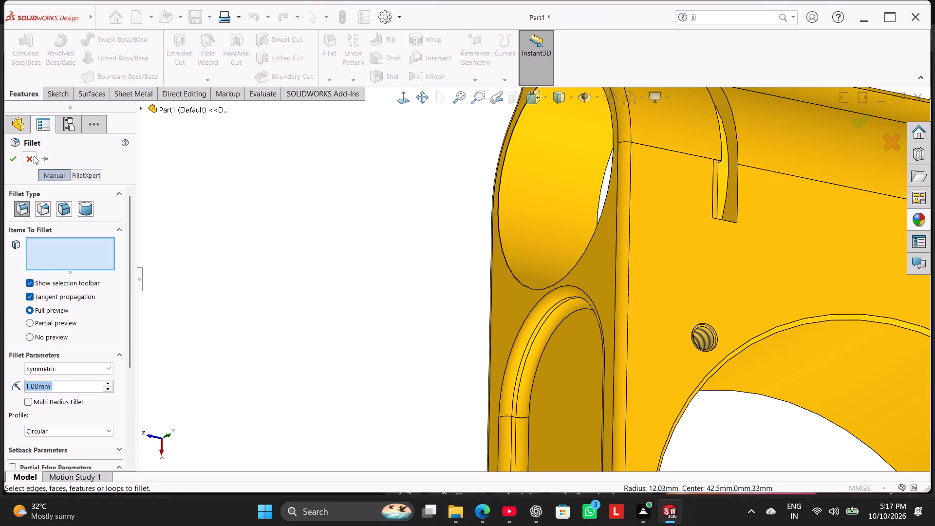
Chamfer the front edge of the -X clamp bore at 0.5 mm and 45°.
left_click(328, 80)
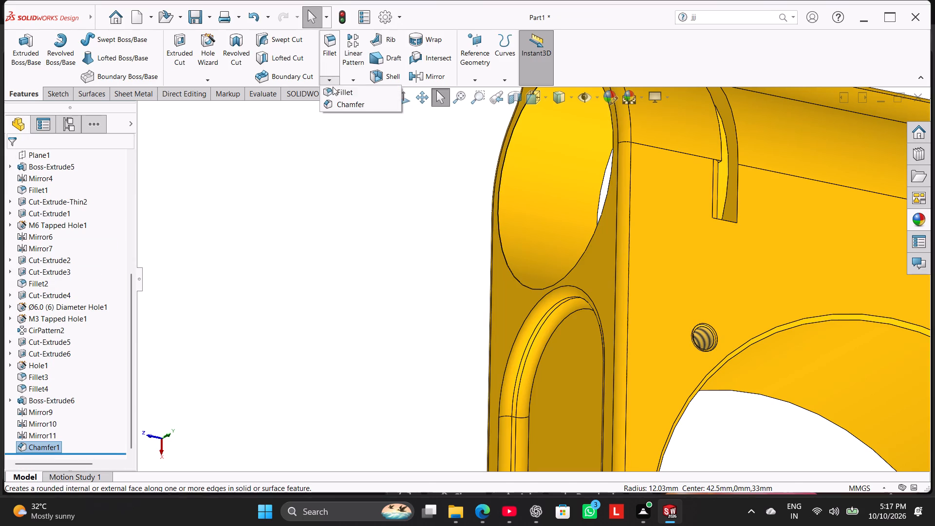
left_click(341, 104)
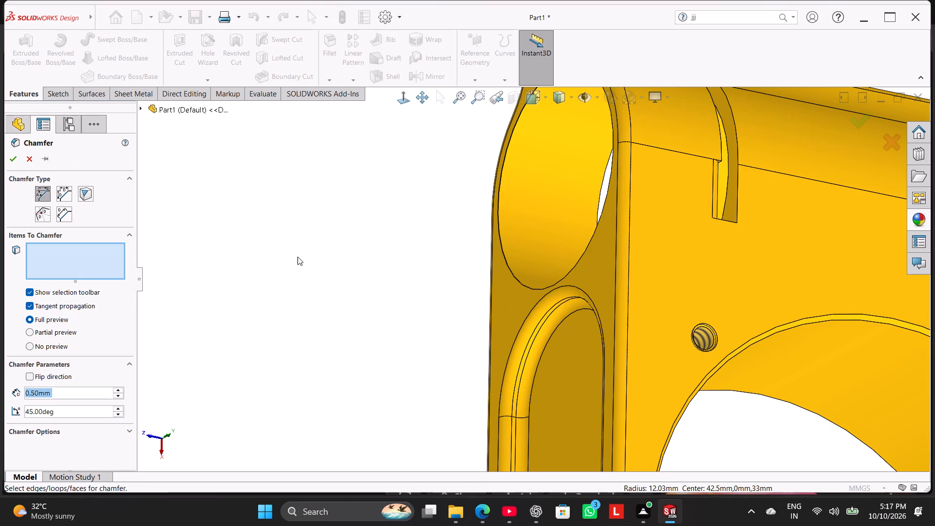
left_click(500, 229)
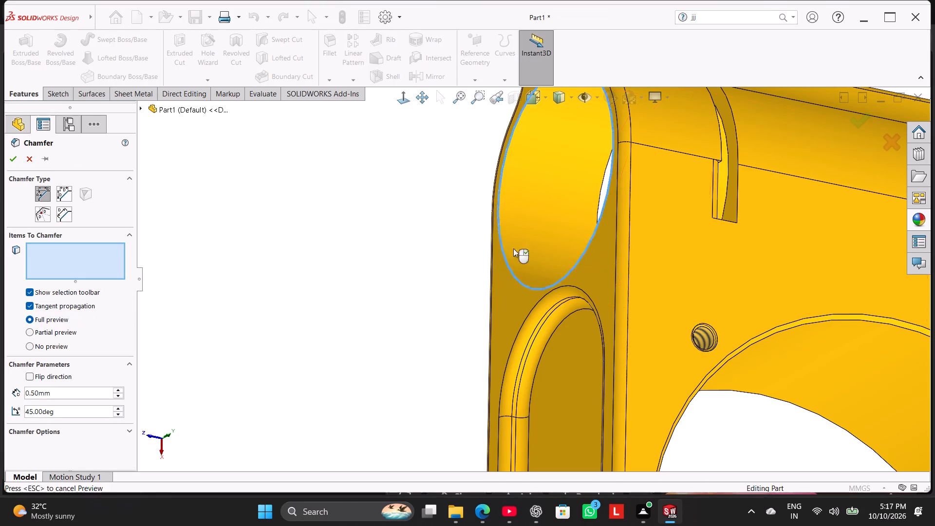
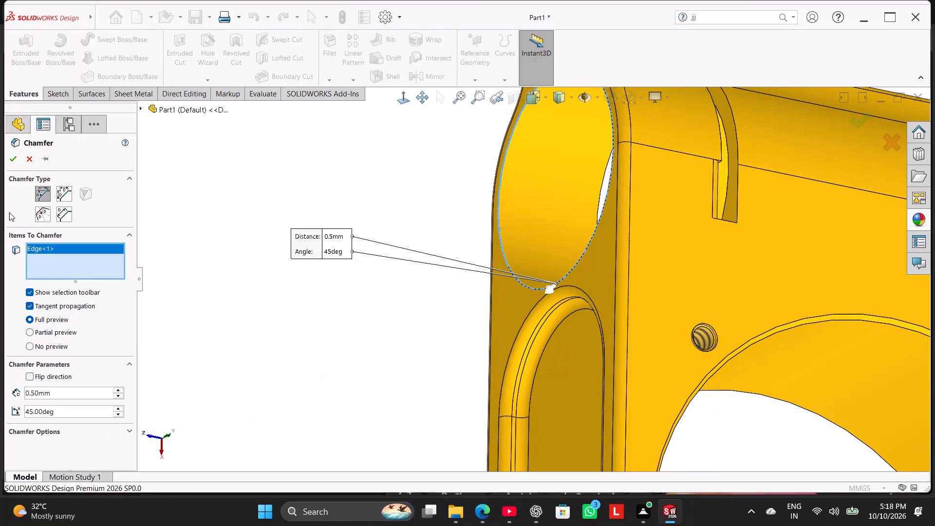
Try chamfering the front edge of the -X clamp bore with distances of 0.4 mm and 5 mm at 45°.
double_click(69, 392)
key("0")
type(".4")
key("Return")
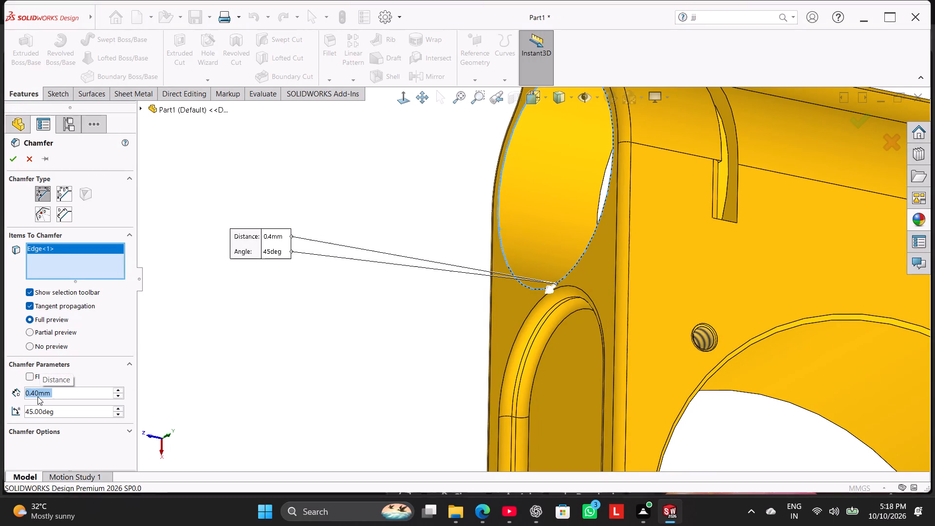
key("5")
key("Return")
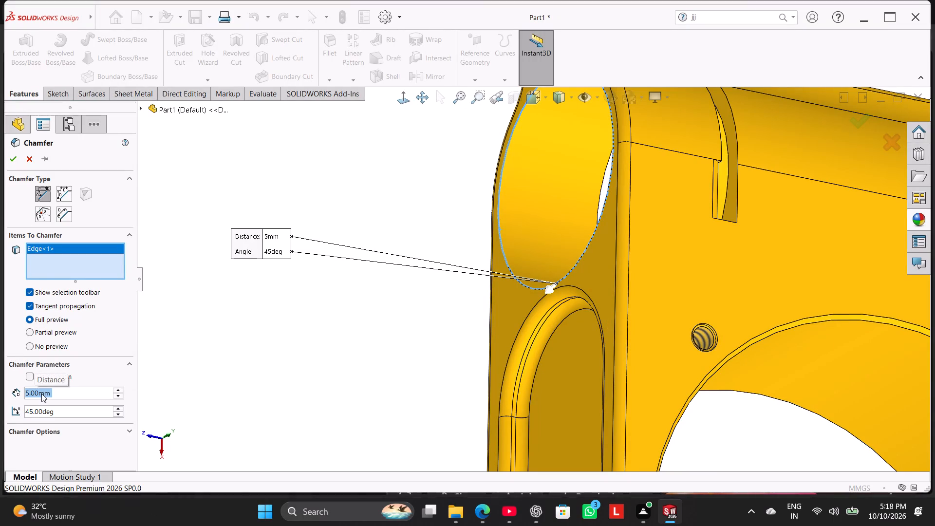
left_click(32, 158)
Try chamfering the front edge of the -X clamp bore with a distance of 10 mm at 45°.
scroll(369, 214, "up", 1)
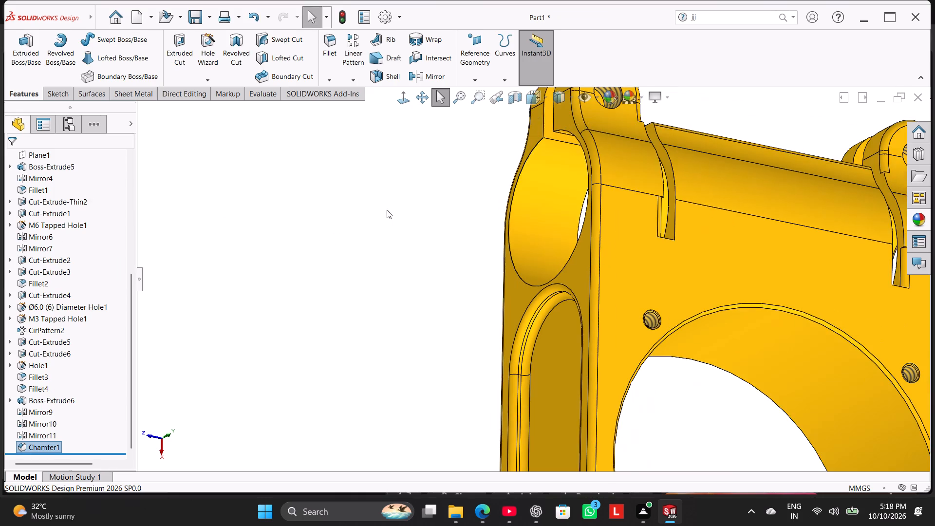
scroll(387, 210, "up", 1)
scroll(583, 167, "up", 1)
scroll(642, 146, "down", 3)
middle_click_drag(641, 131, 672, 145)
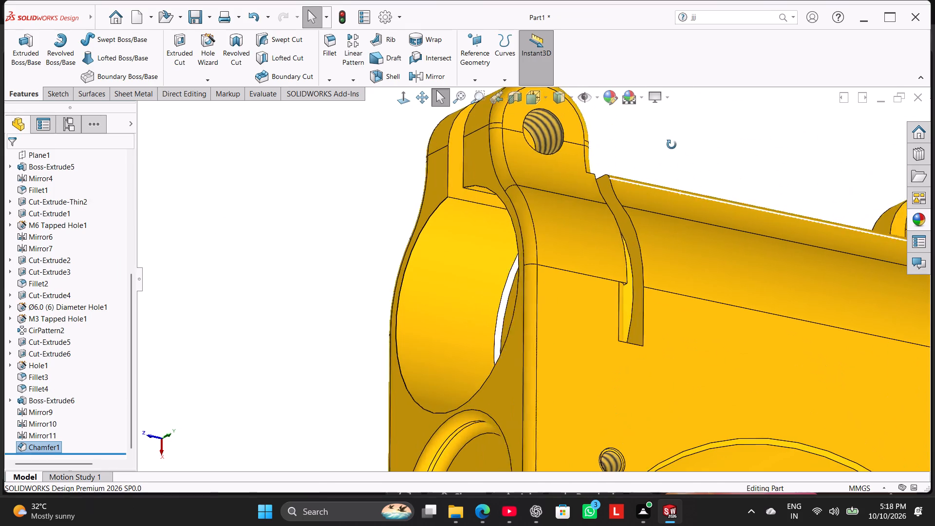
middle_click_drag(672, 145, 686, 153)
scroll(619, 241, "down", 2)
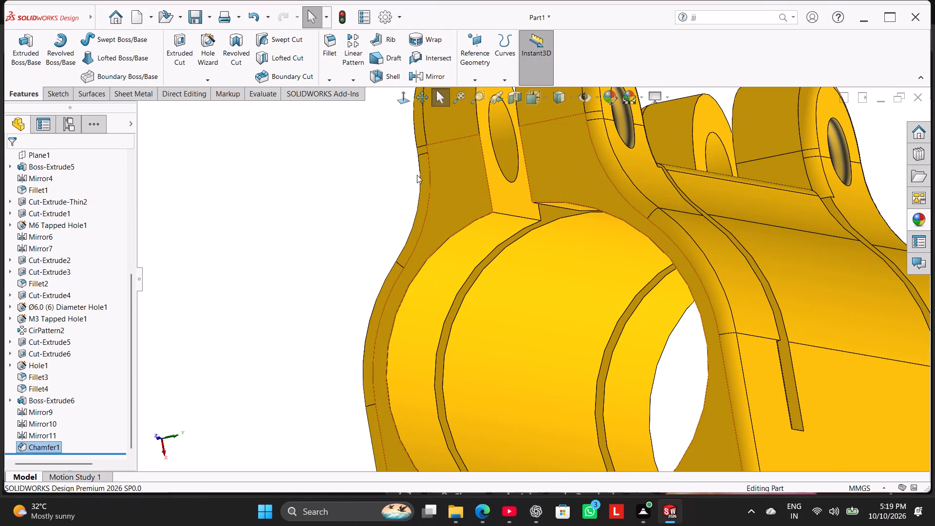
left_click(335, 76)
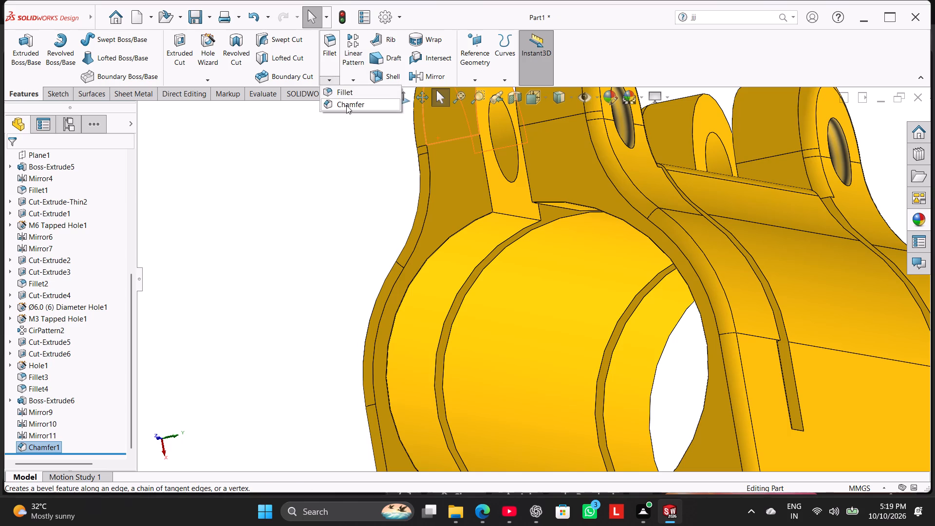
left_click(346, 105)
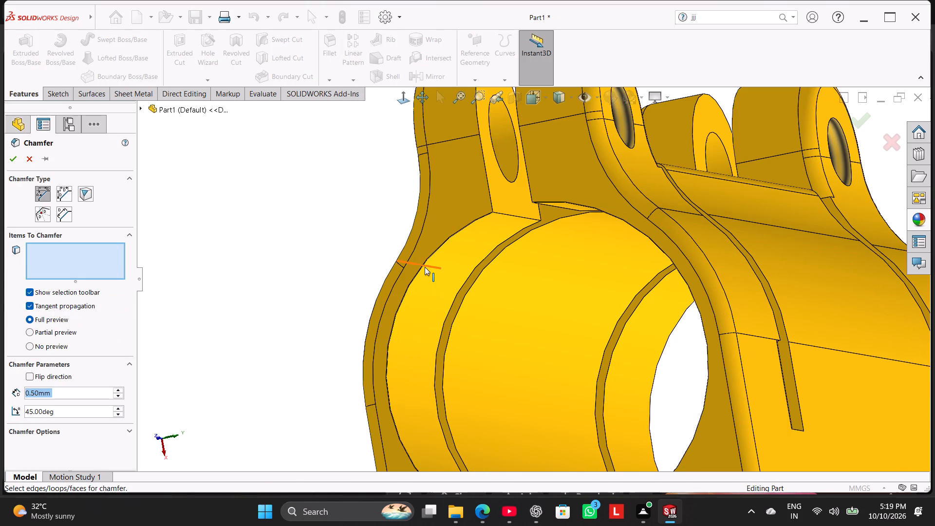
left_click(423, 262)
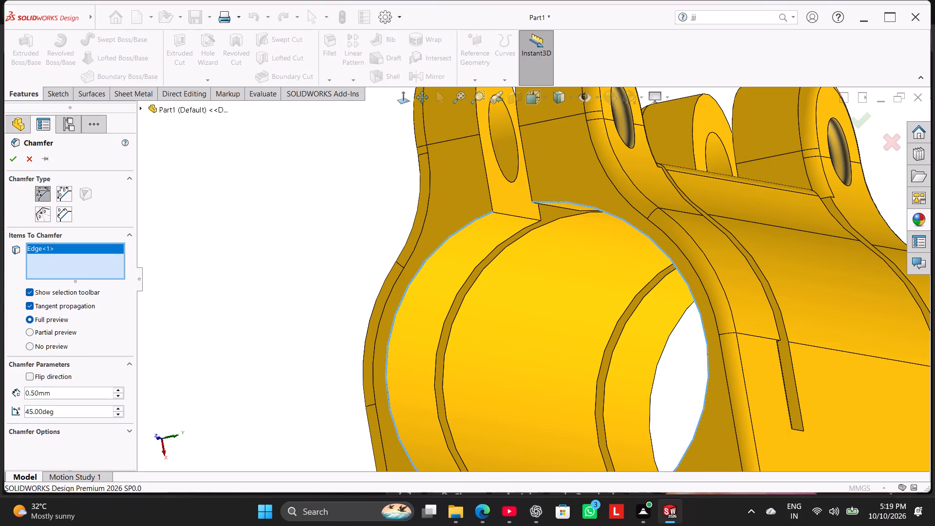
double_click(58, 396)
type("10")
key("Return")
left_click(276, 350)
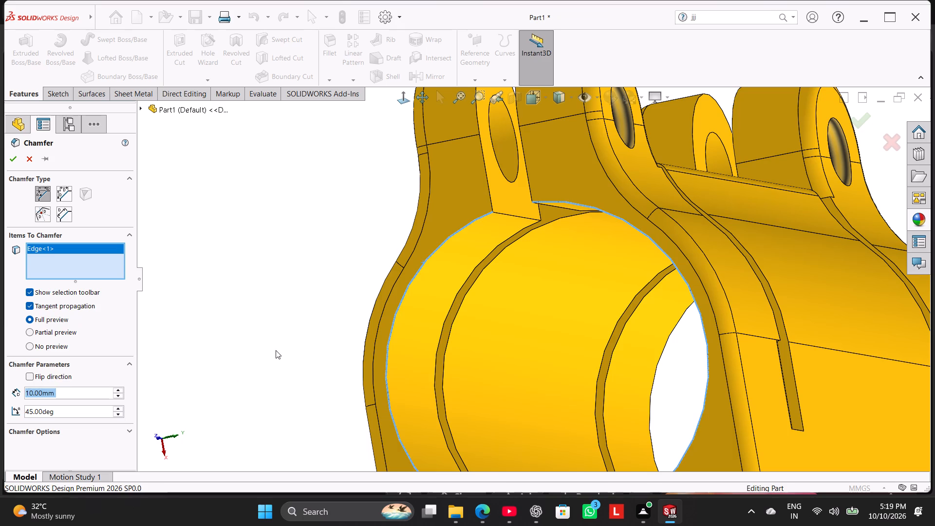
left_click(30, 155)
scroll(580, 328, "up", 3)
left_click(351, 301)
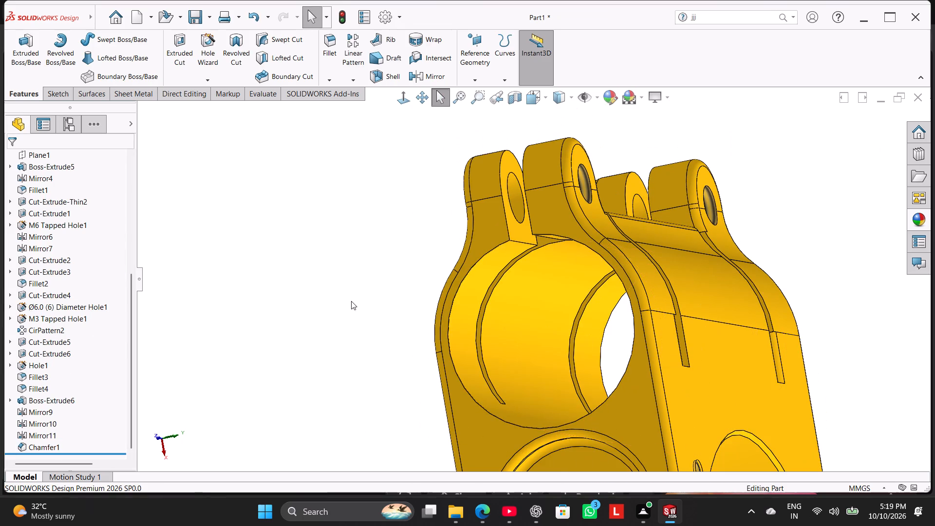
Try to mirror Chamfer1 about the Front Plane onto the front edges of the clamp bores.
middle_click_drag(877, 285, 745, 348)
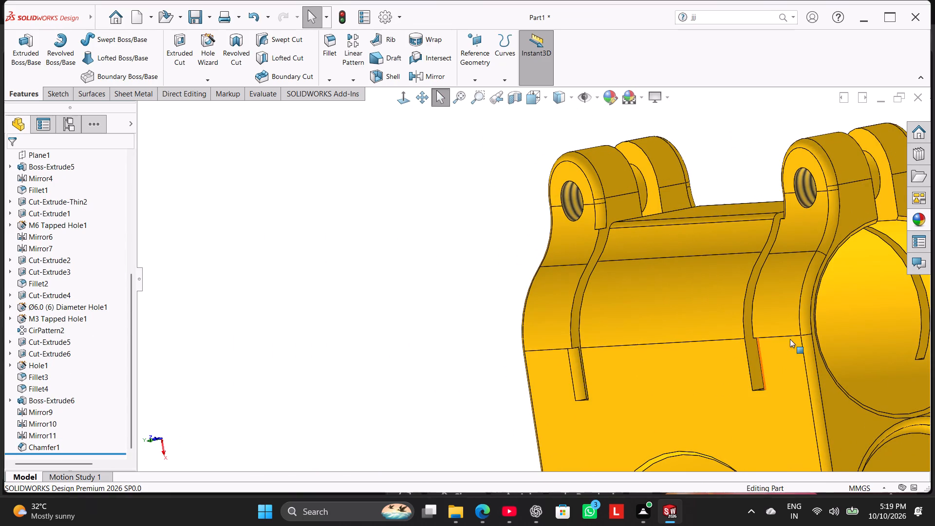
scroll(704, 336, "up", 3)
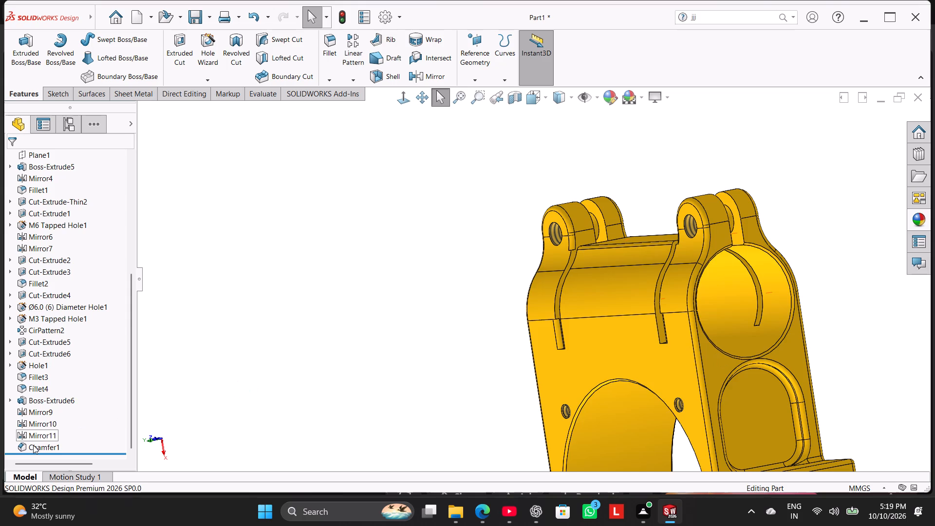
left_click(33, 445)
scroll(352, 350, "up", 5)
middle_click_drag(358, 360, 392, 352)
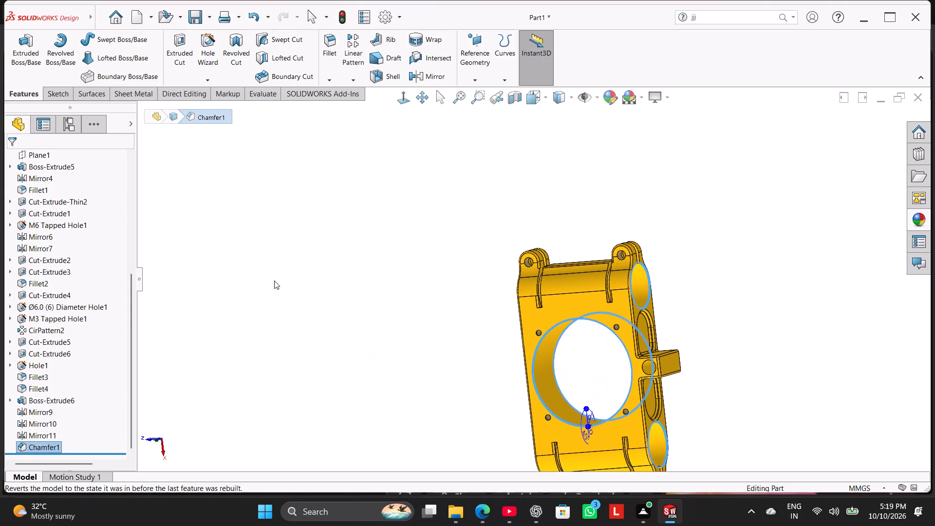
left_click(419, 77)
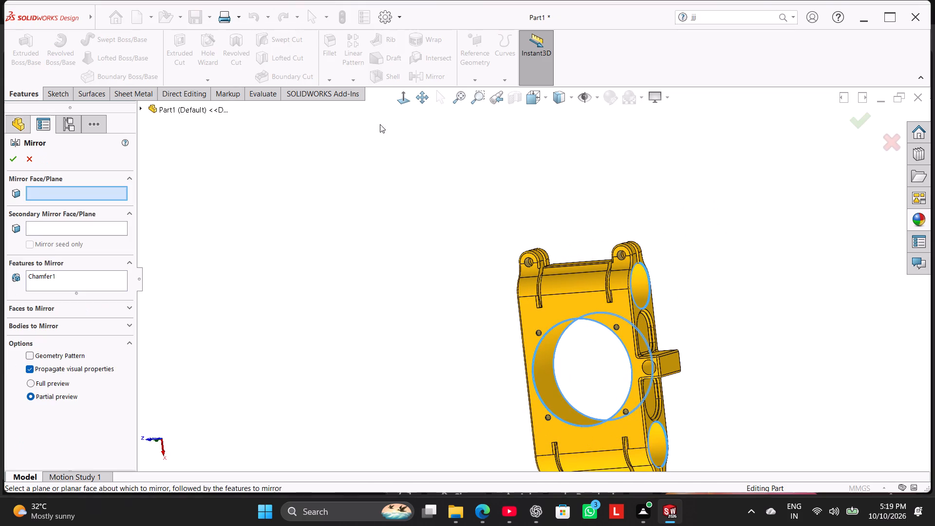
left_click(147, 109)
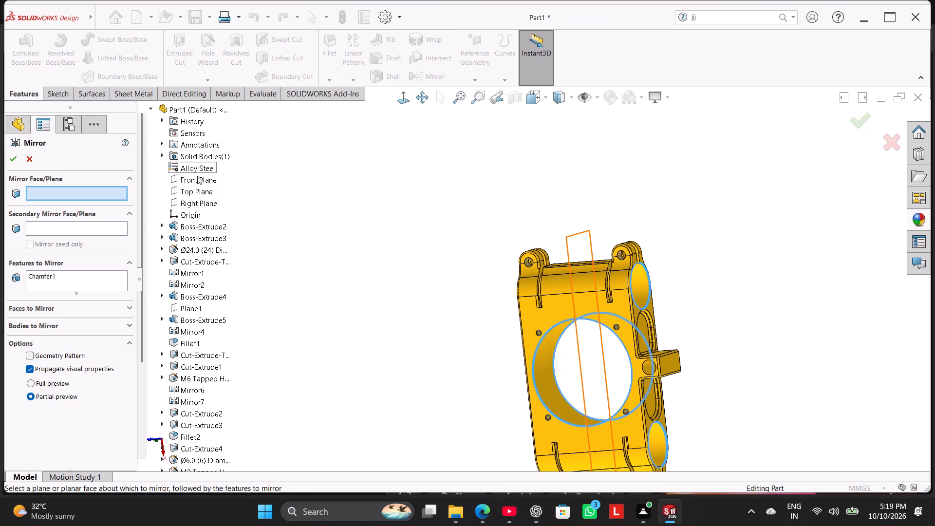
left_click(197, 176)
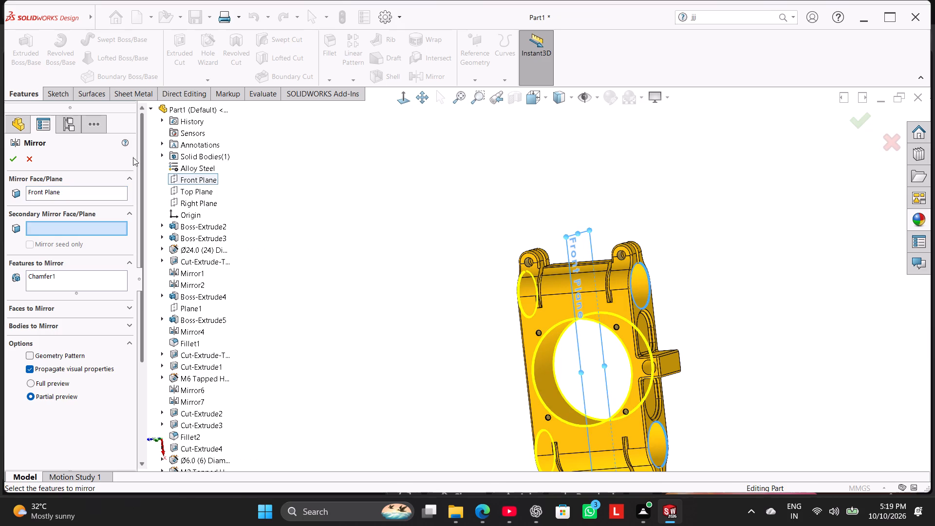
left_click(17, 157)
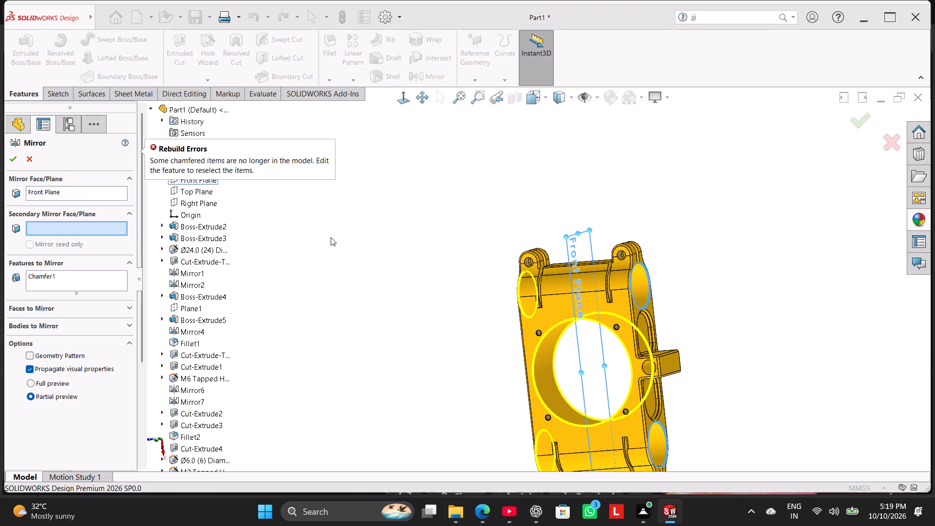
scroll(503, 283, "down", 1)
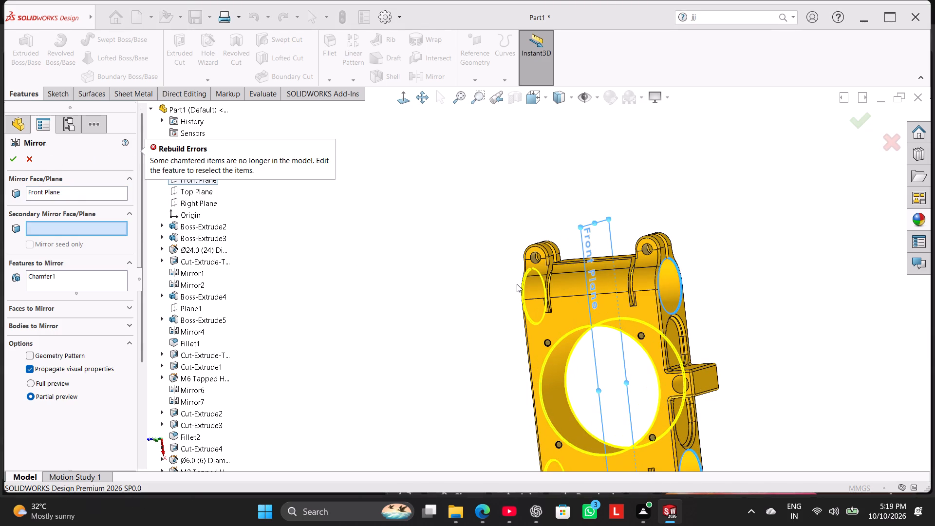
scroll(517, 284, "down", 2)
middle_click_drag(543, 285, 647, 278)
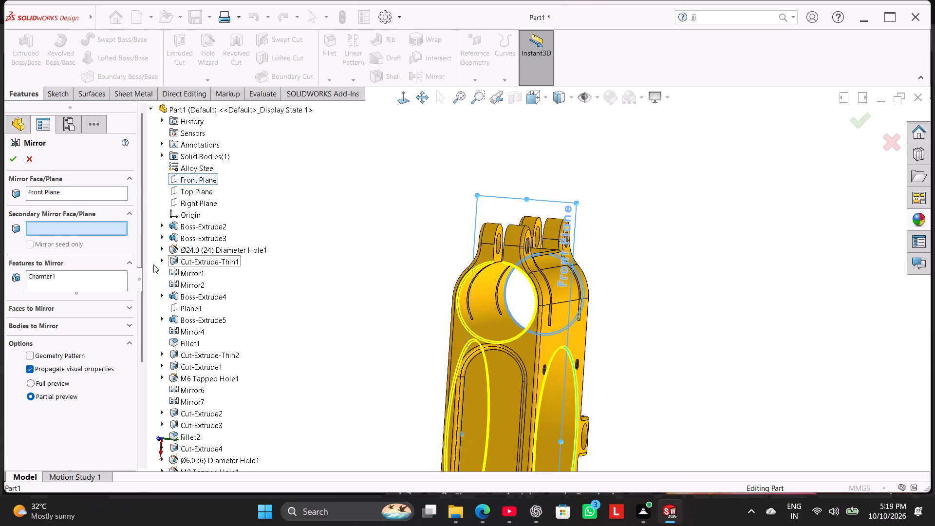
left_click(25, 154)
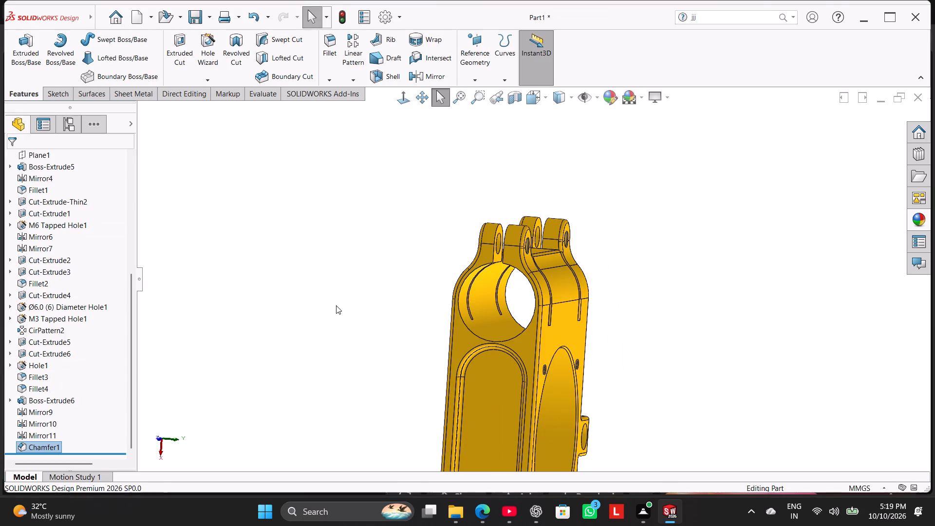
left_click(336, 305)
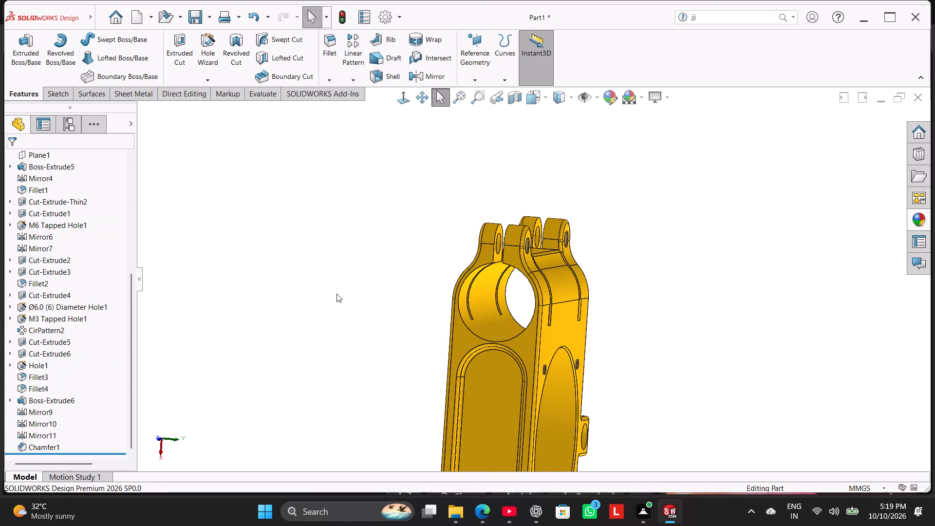
Examine the edges and slots of the -X clamp bore from the front and rear of the body.
scroll(490, 297, "up", 1)
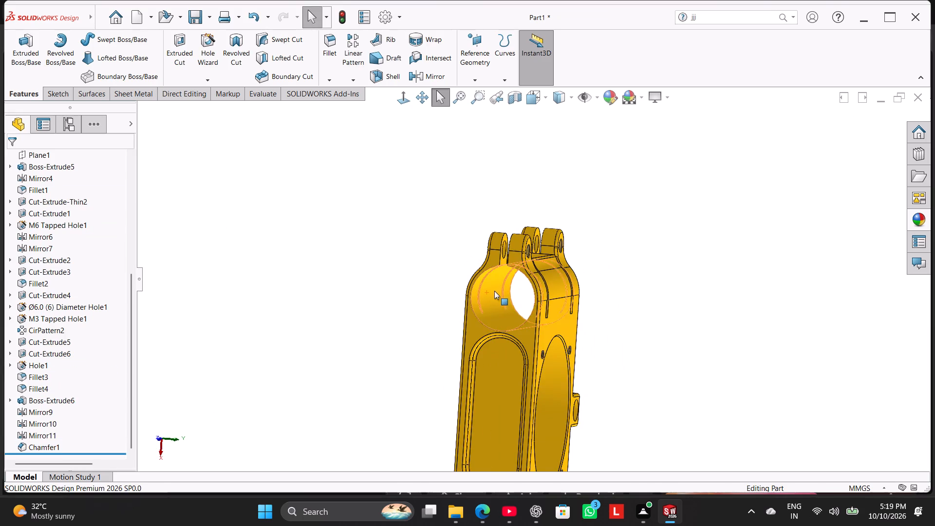
scroll(541, 262, "down", 8)
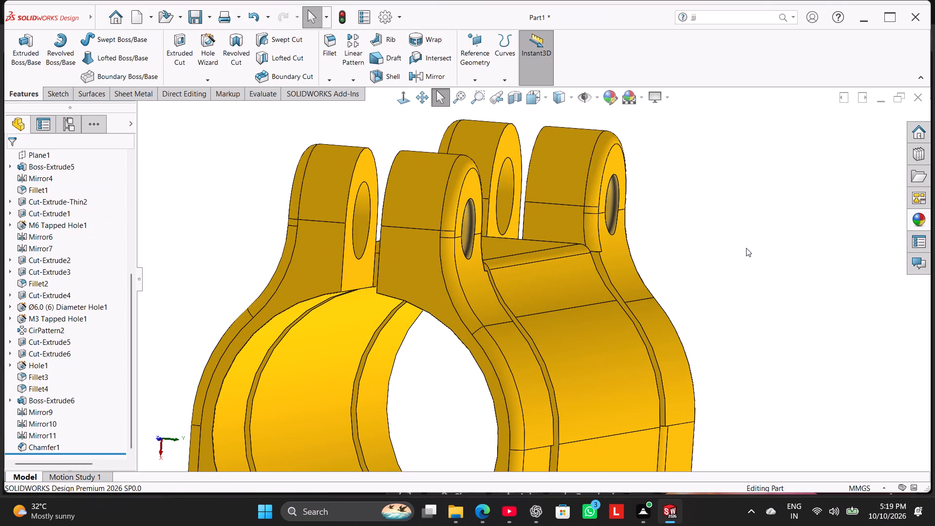
middle_click_drag(753, 266, 603, 315)
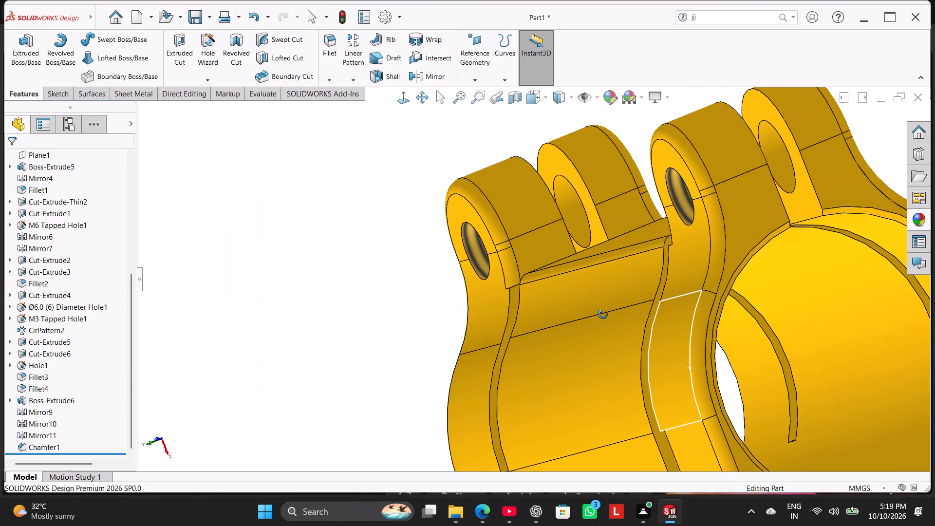
middle_click_drag(603, 315, 601, 315)
scroll(746, 327, "up", 2)
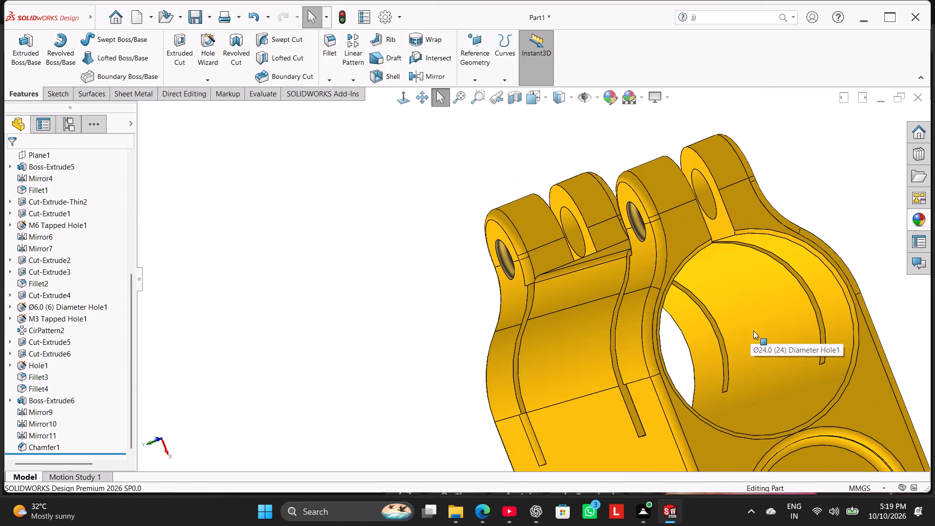
scroll(765, 342, "down", 3)
scroll(798, 372, "down", 1)
scroll(798, 372, "up", 7)
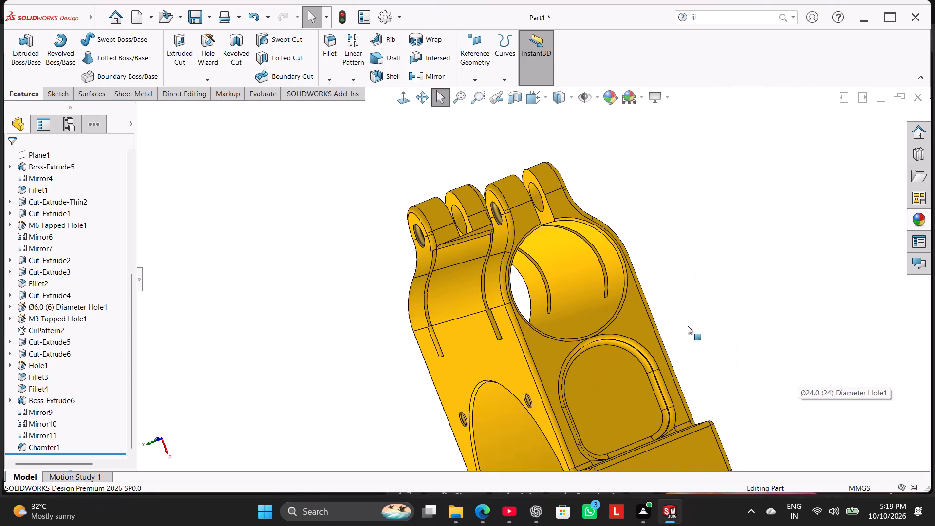
middle_click_drag(408, 330, 555, 260)
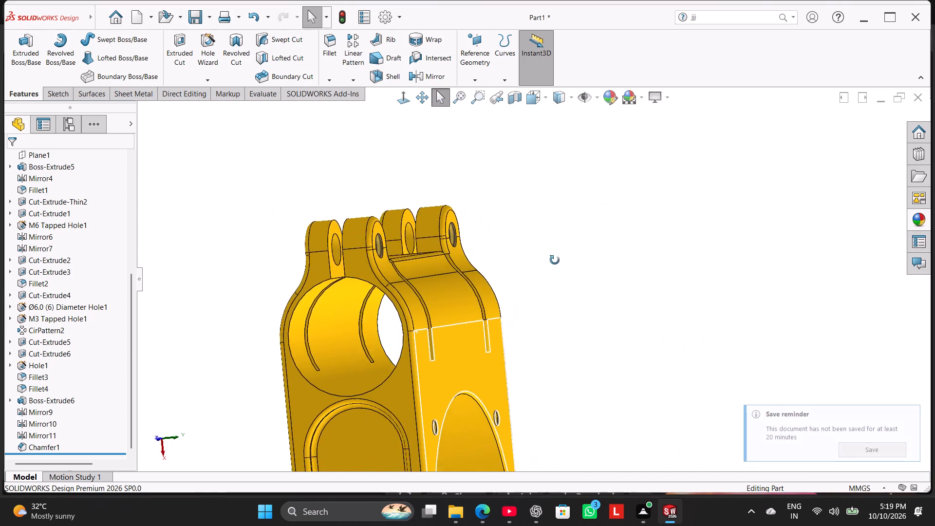
middle_click_drag(555, 260, 387, 372)
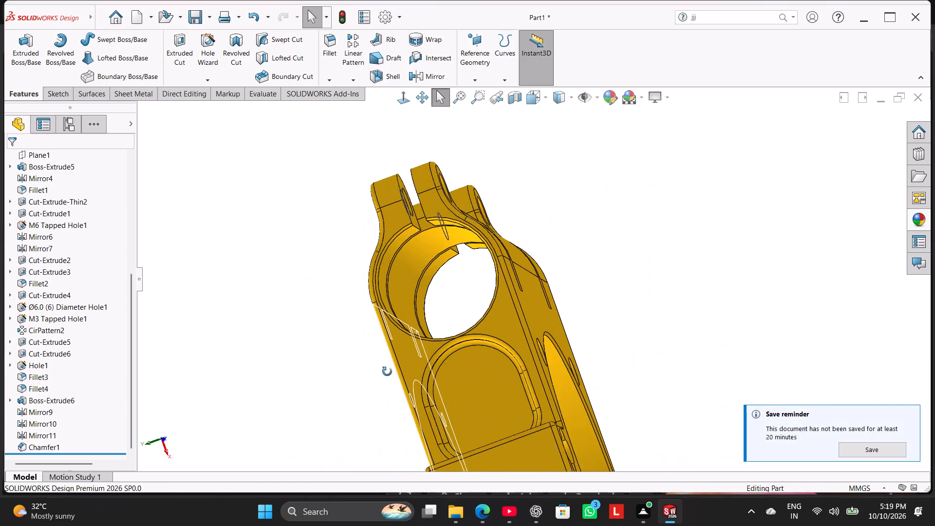
middle_click_drag(387, 372, 401, 380)
scroll(631, 369, "down", 3)
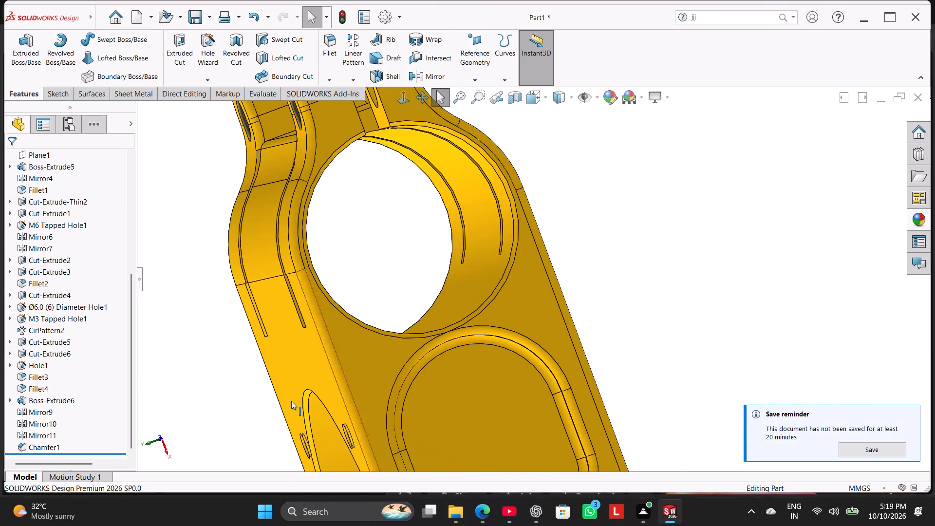
middle_click_drag(293, 401, 472, 354)
scroll(471, 355, "down", 1)
scroll(353, 399, "up", 4)
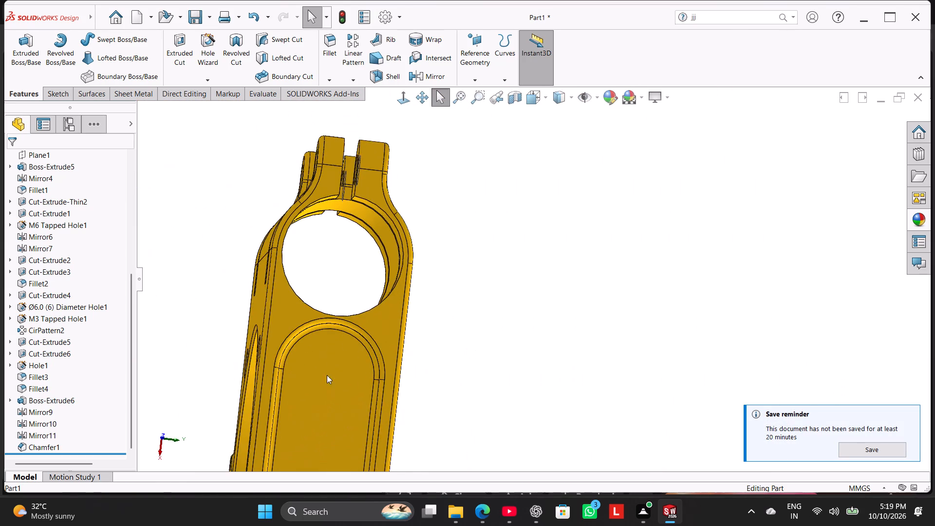
scroll(320, 259, "down", 3)
scroll(375, 332, "down", 2)
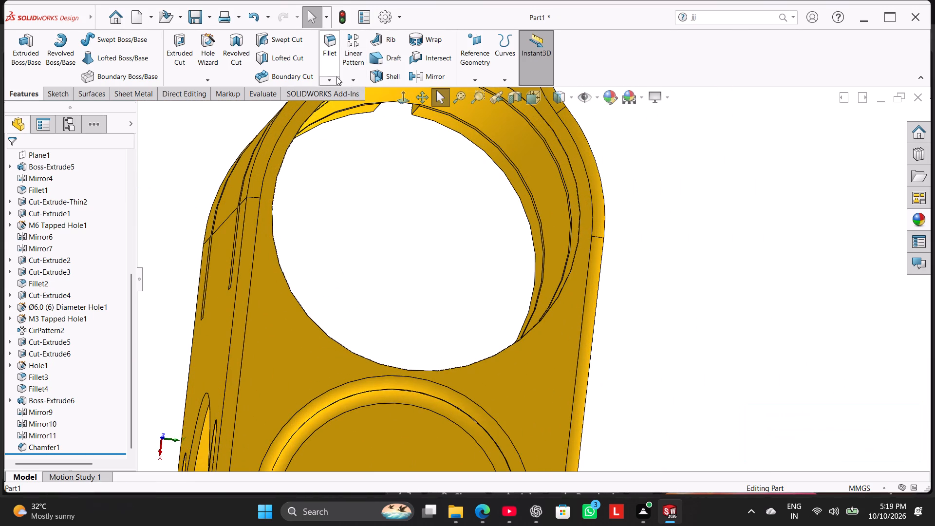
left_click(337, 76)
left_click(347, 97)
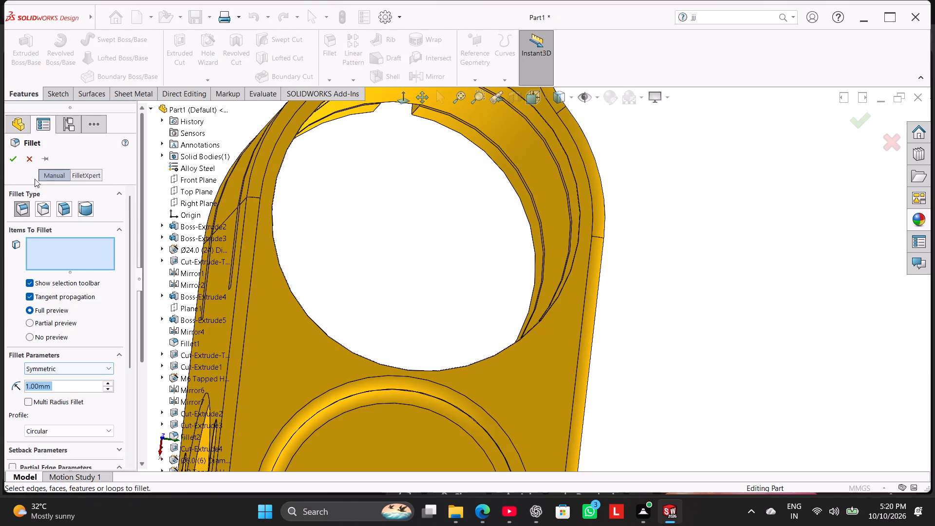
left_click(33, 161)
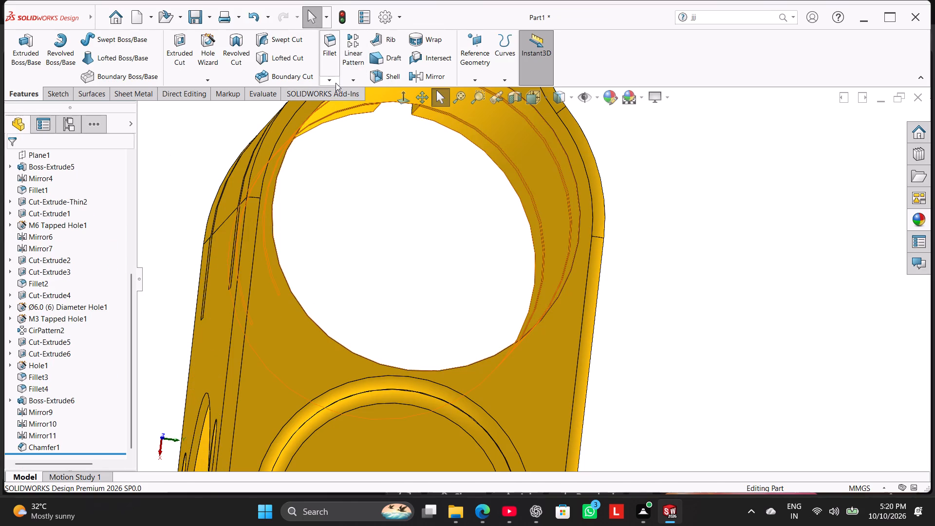
Try chamfering the circular front edge of the -X clamp bore with a distance of 0.1 mm at 45°.
left_click(336, 83)
left_click(337, 108)
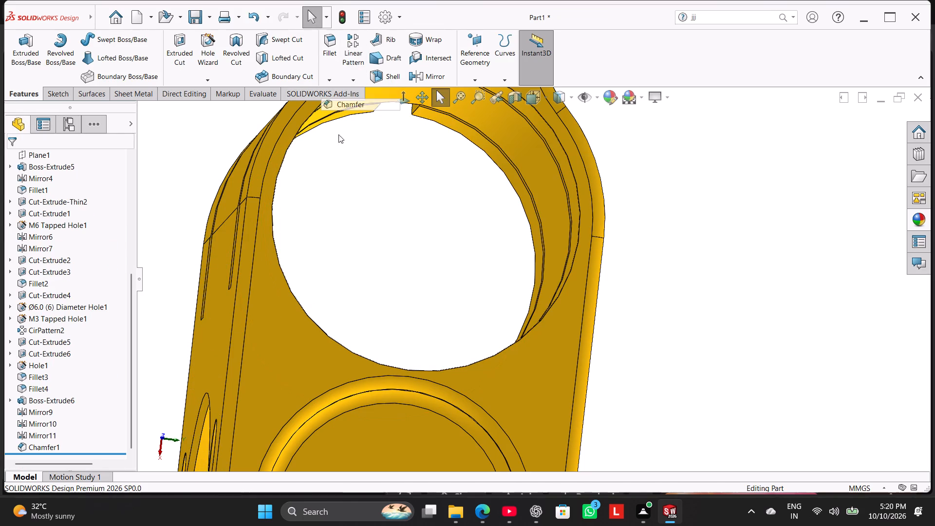
middle_click_drag(428, 223, 392, 251)
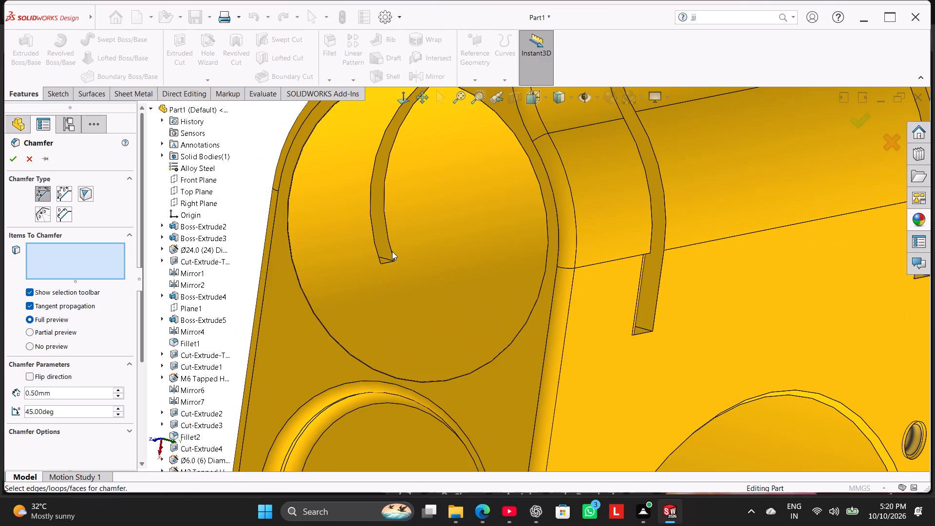
left_click(292, 263)
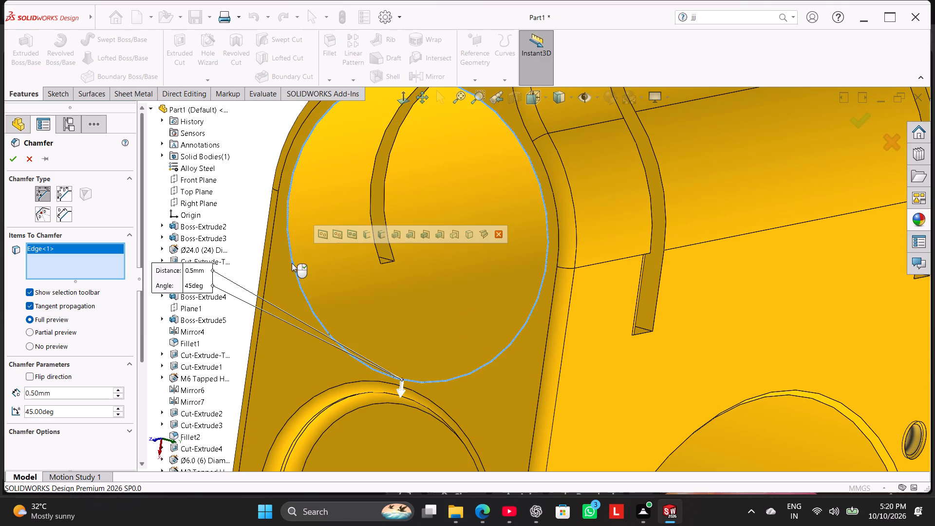
double_click(104, 389)
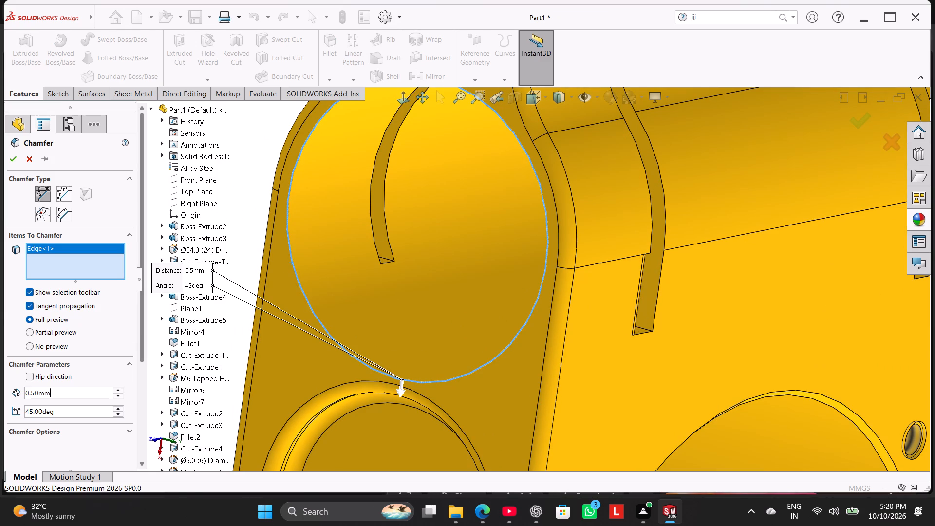
type("0.1")
key("Return")
key("period")
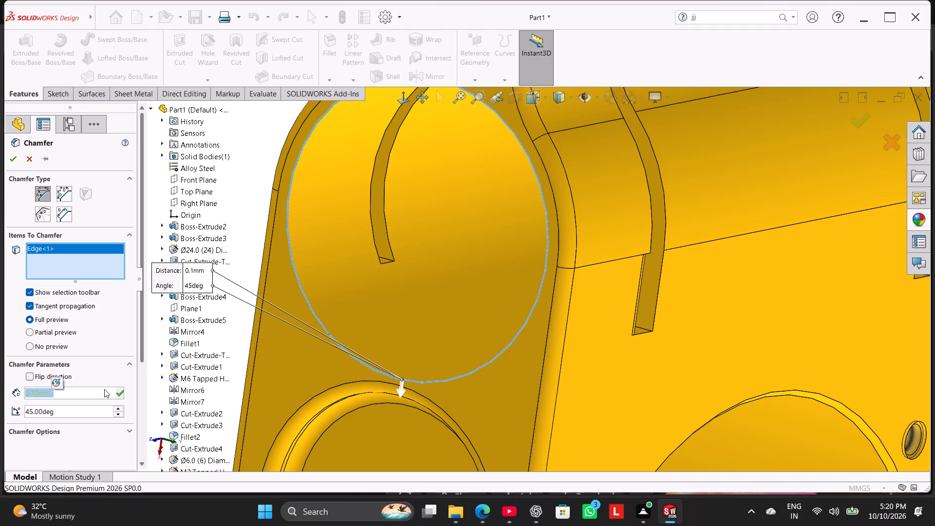
left_click(107, 388)
type("0.")
key("1")
key("Return")
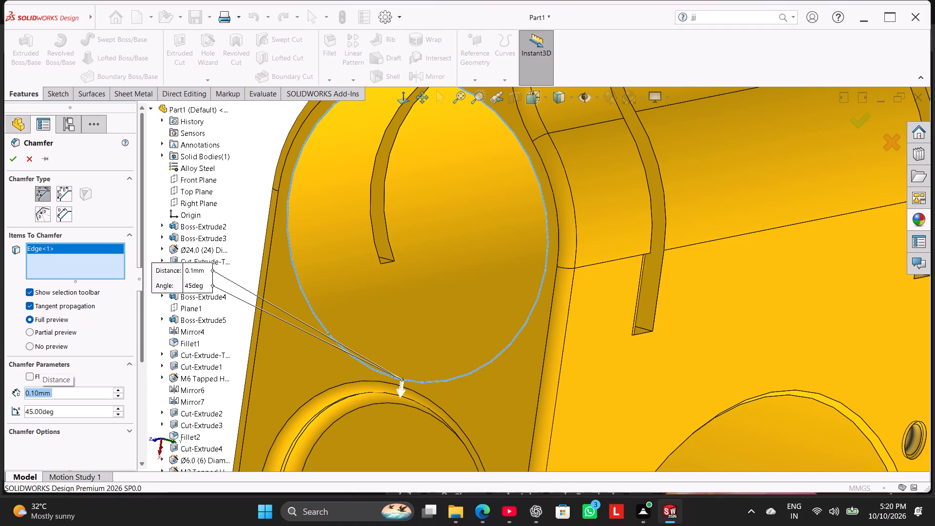
left_click(96, 395)
double_click(96, 395)
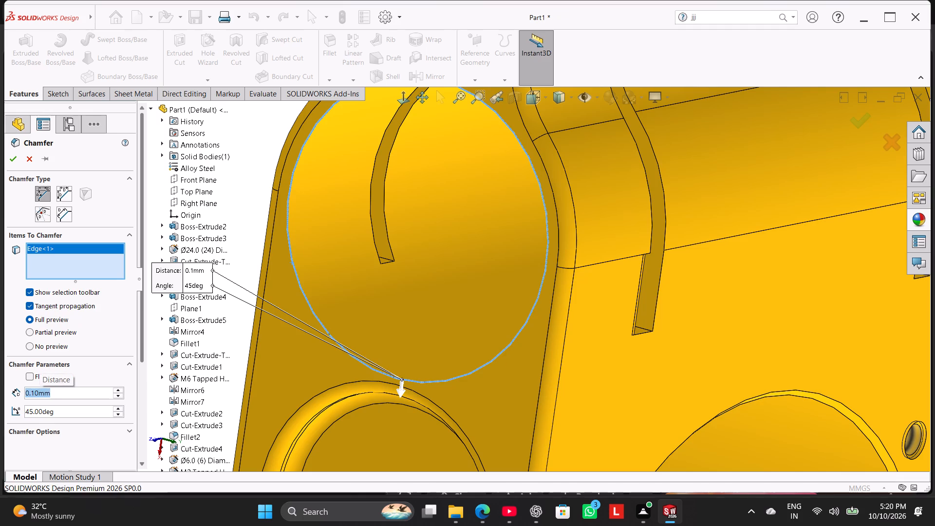
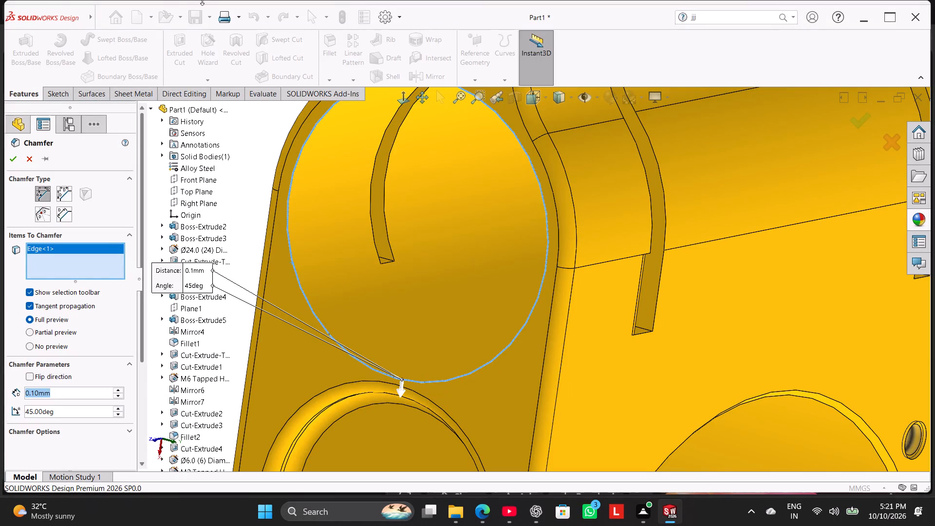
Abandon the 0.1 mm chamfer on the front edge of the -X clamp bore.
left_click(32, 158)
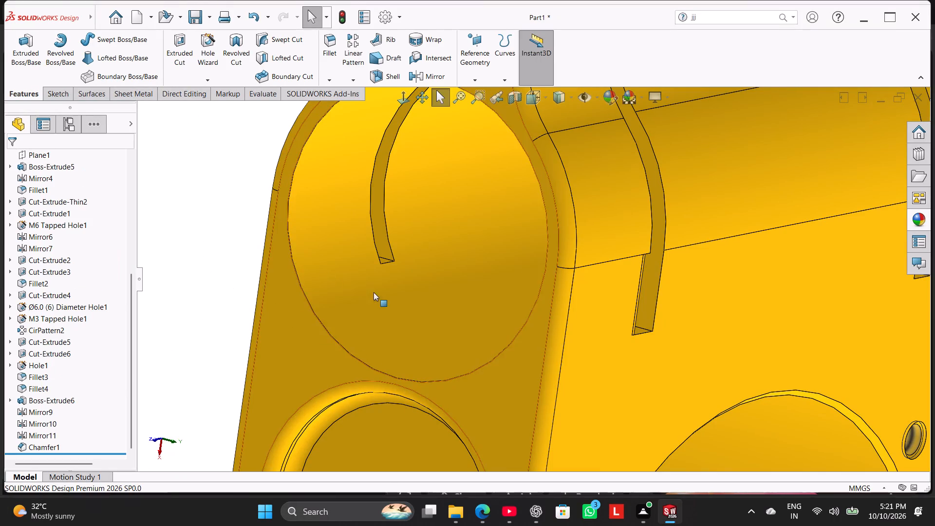
Edit Chamfer1 to remove the clamp-bore edges Edge<4> and Edge<3>, keeping only the two large central bore edges.
scroll(407, 284, "up", 5)
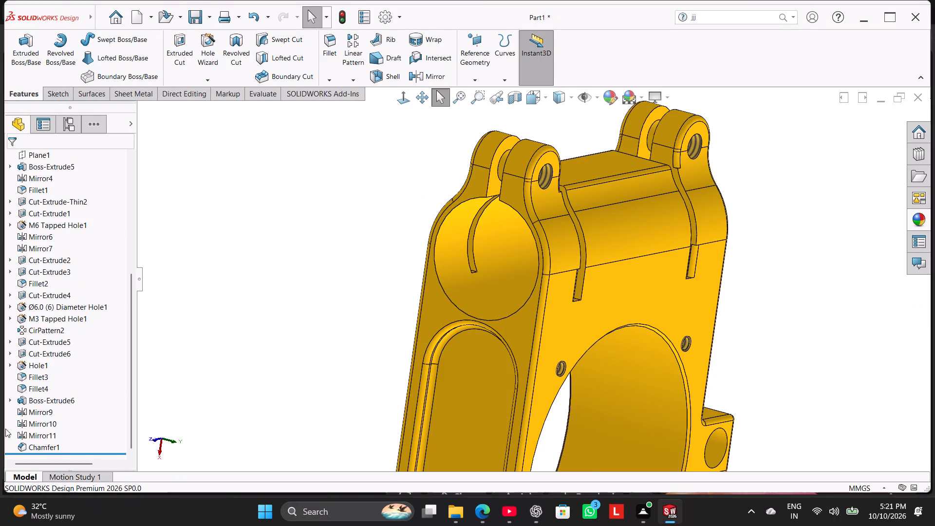
right_click(53, 444)
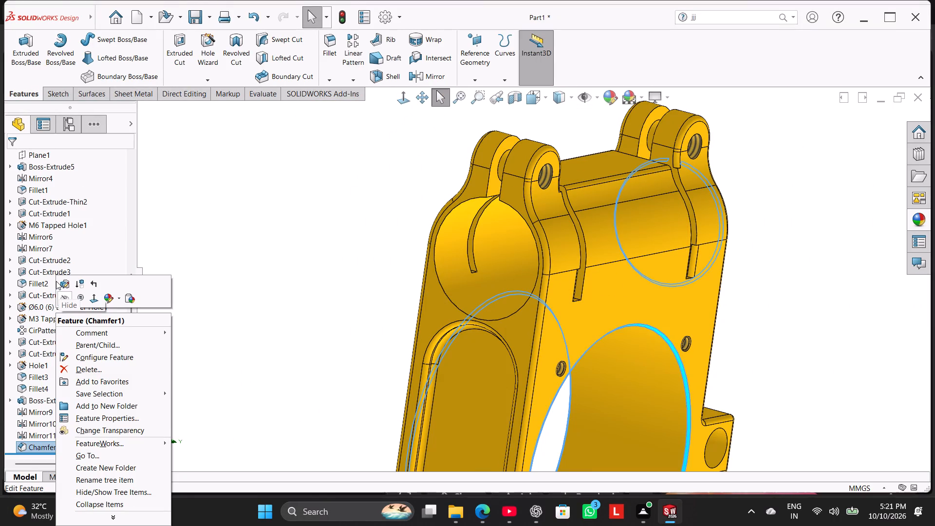
left_click(62, 281)
right_click(50, 255)
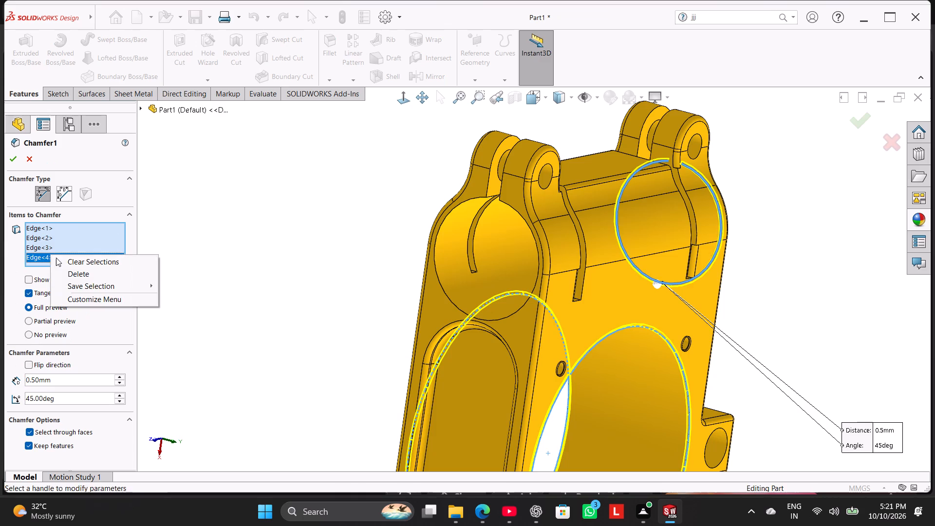
left_click(75, 270)
right_click(47, 249)
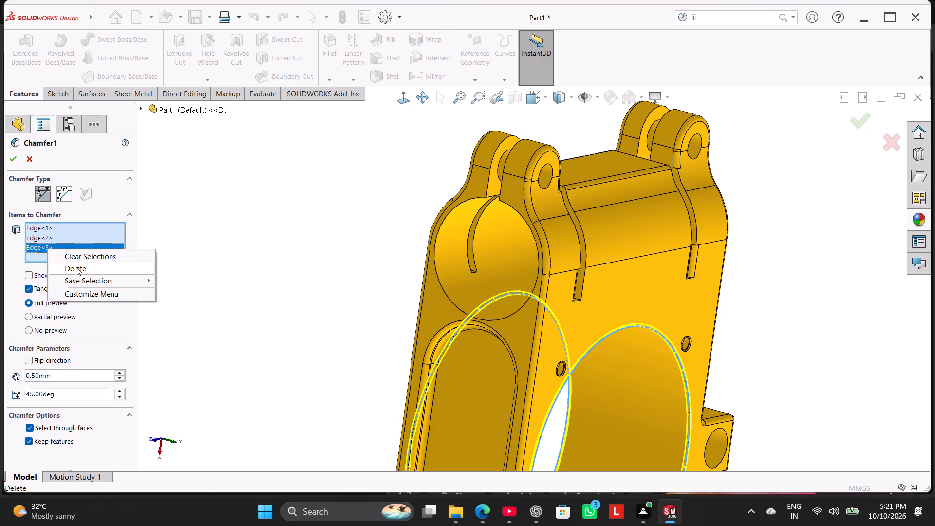
left_click(76, 268)
left_click(15, 157)
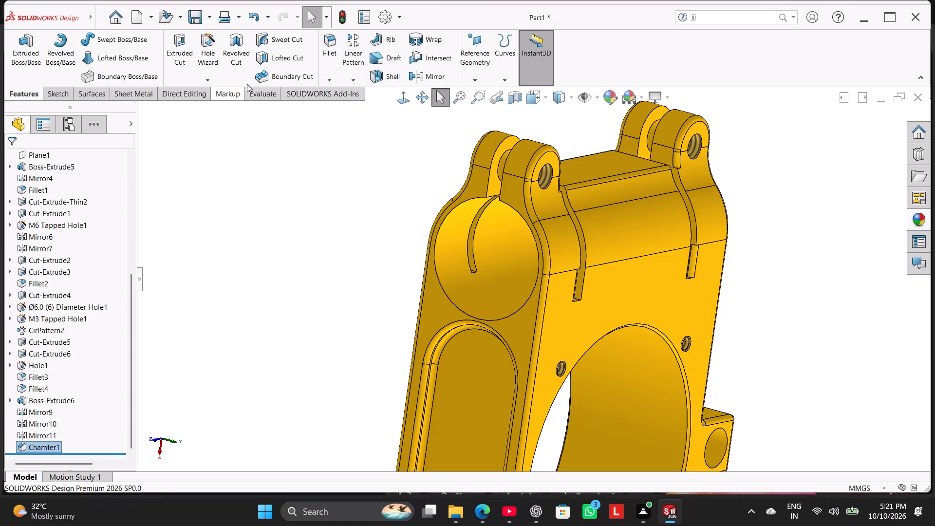
Start a symmetric fillet of 1 mm radius on the circular front edges of both side clamp bores.
left_click(332, 48)
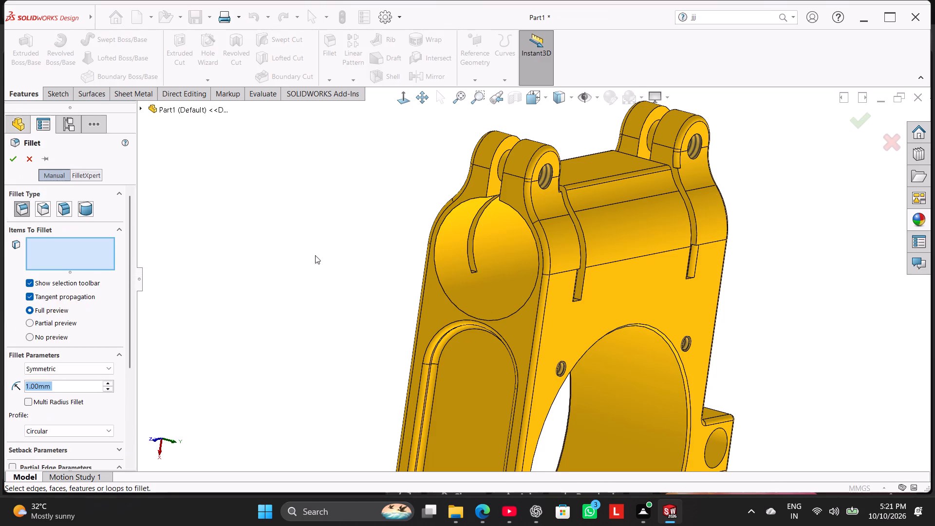
left_click(462, 201)
scroll(437, 334, "up", 4)
scroll(509, 409, "up", 2)
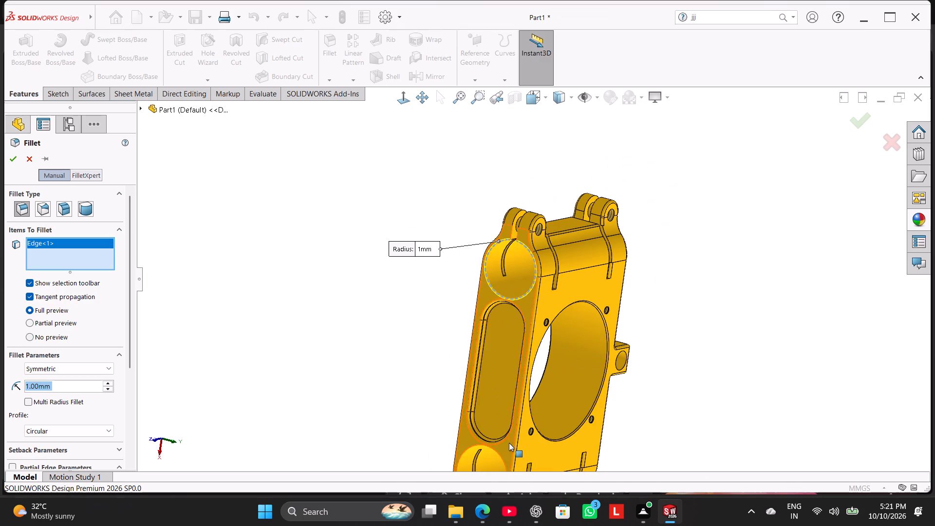
scroll(509, 443, "up", 2)
scroll(509, 424, "down", 4)
scroll(497, 376, "down", 2)
left_click(473, 289)
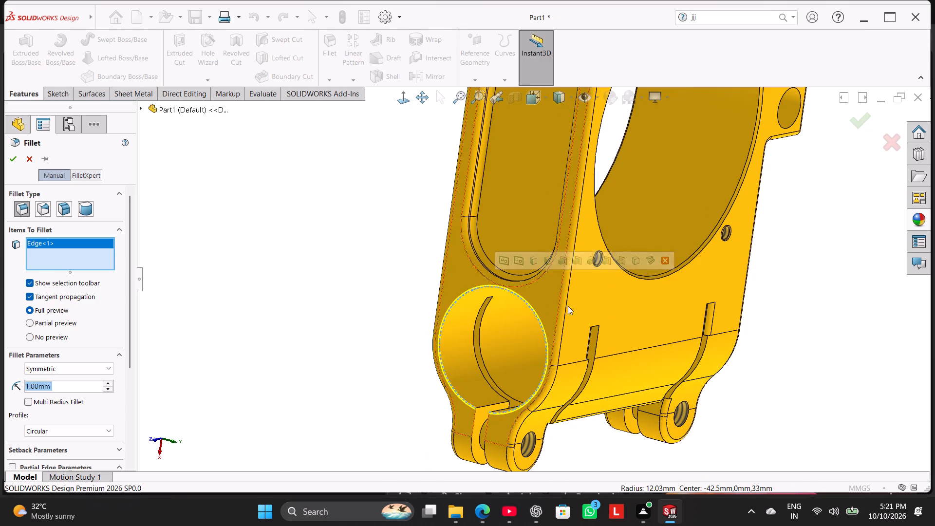
Add the rear edge of the +X clamp bore to the selection and create the 1 mm fillet.
scroll(794, 313, "up", 2)
middle_click_drag(788, 302, 651, 344)
scroll(728, 318, "down", 3)
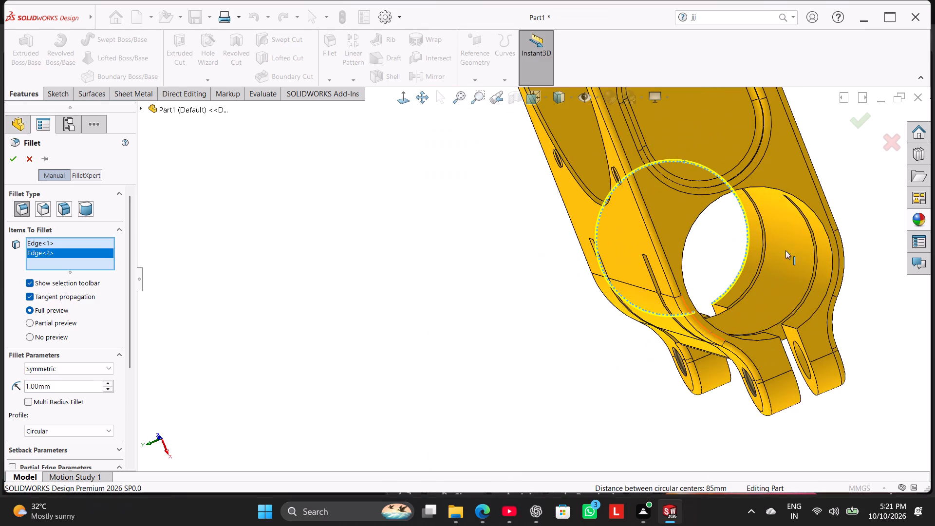
left_click(793, 195)
scroll(799, 249, "up", 2)
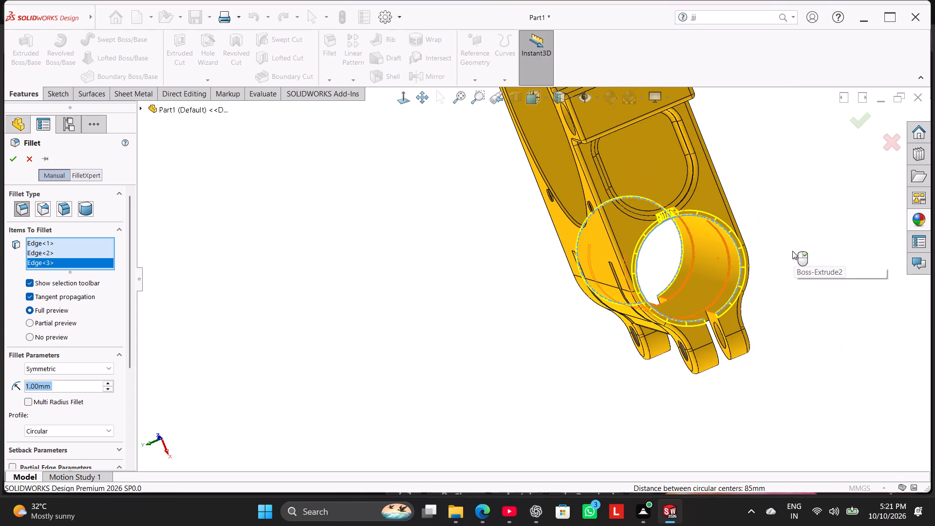
scroll(708, 179, "down", 5)
scroll(617, 243, "down", 3)
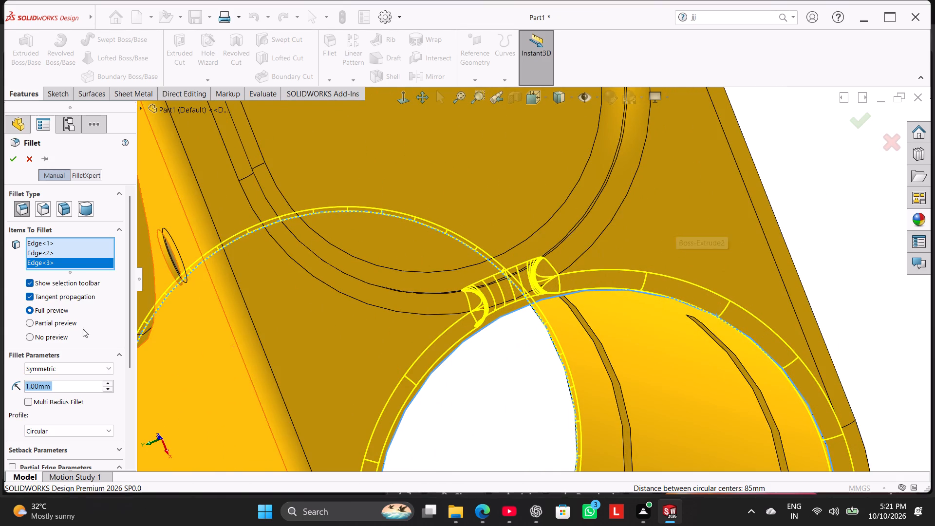
right_click(77, 269)
right_click(80, 264)
left_click(105, 280)
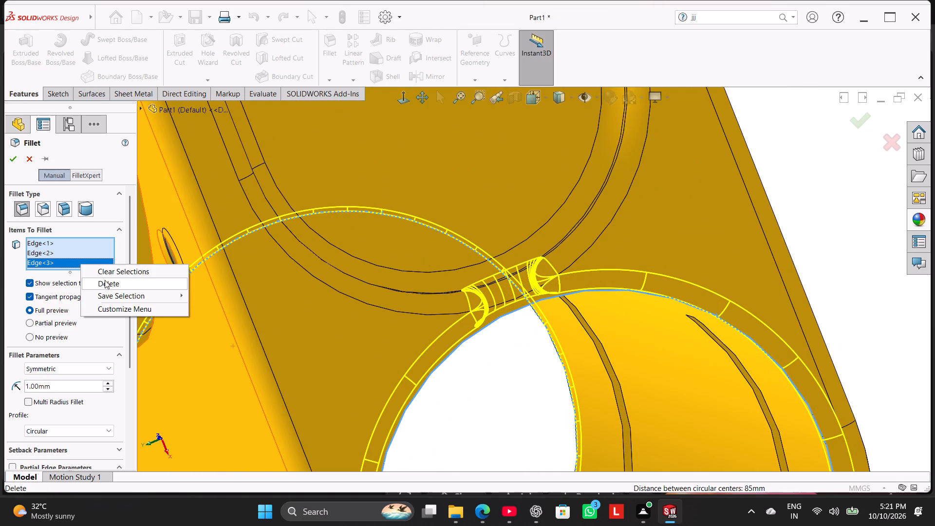
scroll(508, 340, "down", 3)
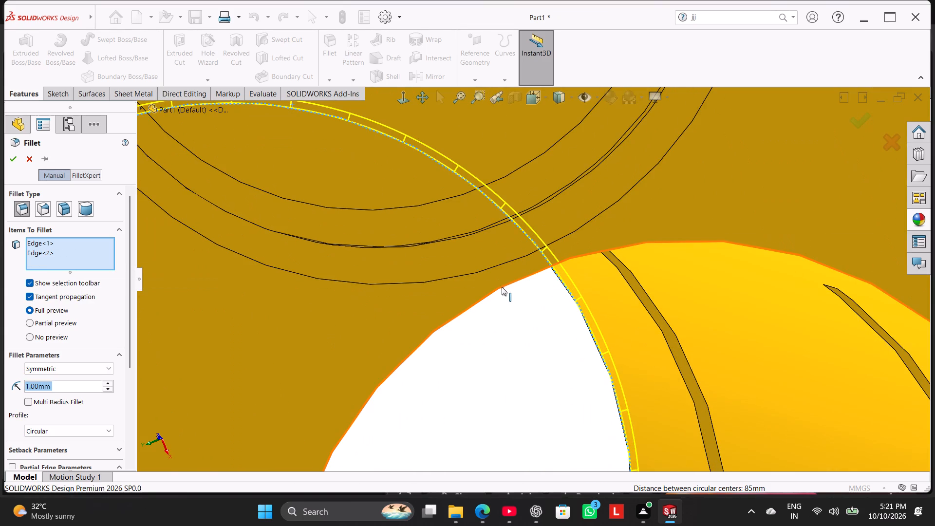
left_click(502, 286)
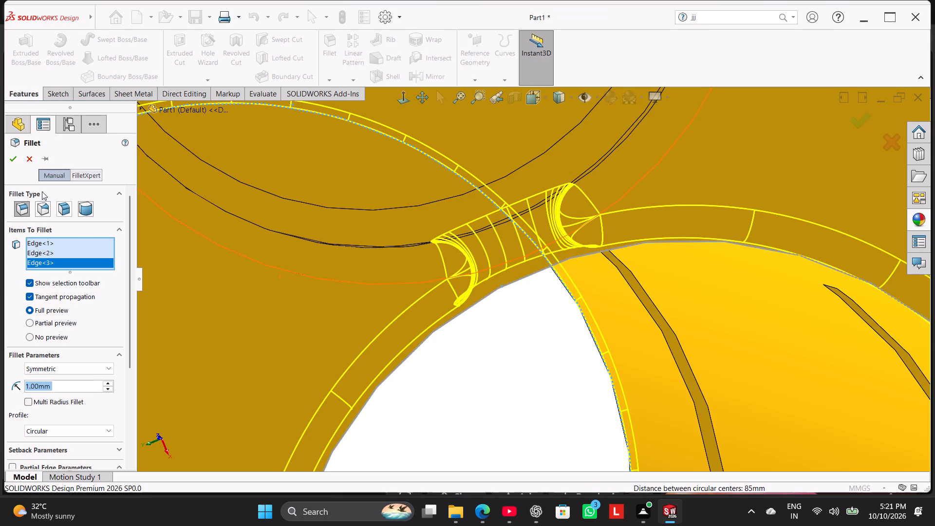
left_click(17, 160)
Edit Fillet6 to remove the rear edge of the +X clamp bore, keeping the two front edges.
scroll(526, 322, "up", 1)
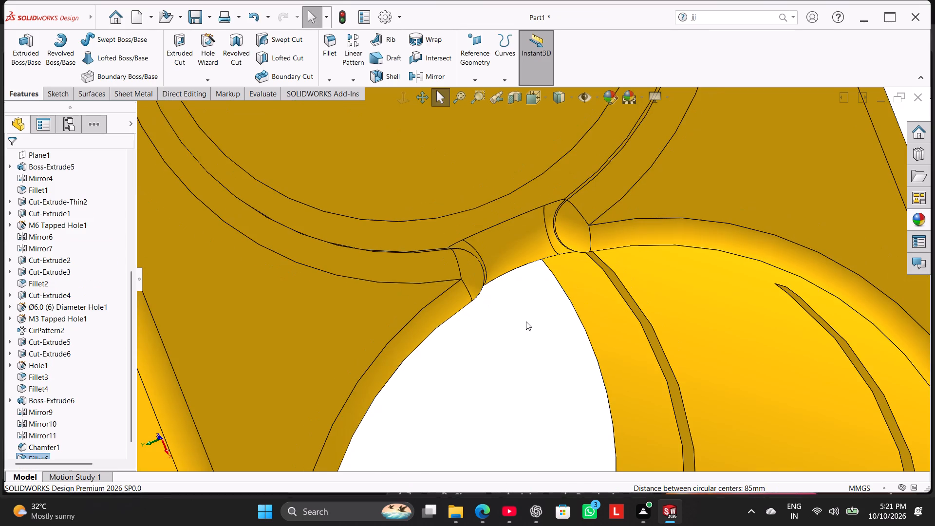
scroll(526, 321, "up", 7)
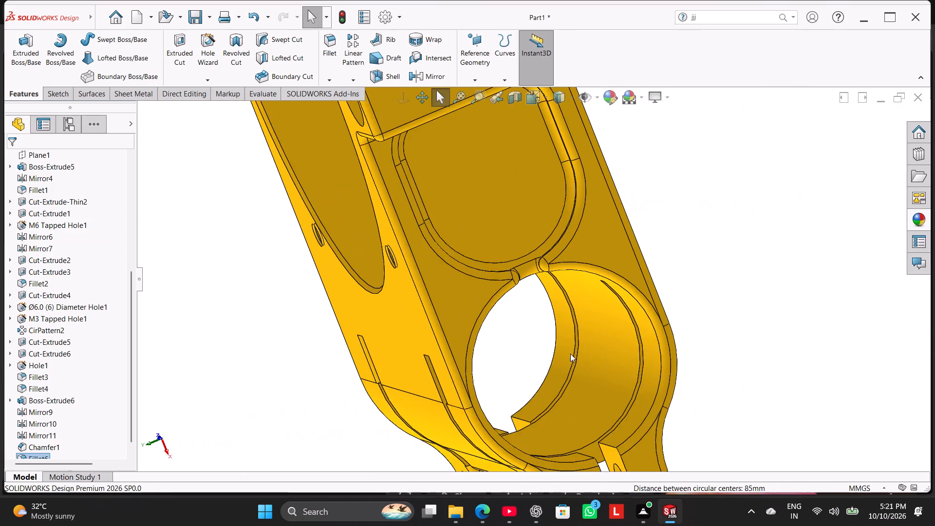
scroll(572, 352, "up", 1)
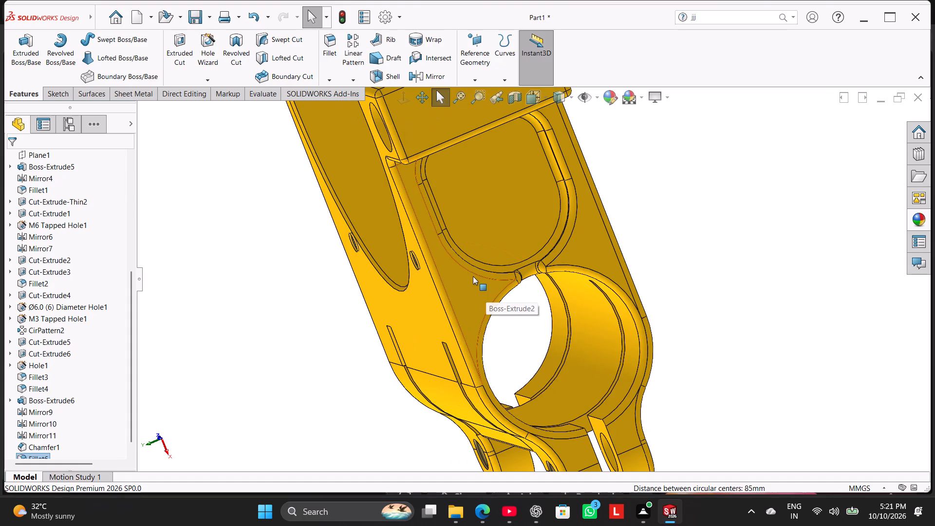
scroll(470, 283, "up", 2)
scroll(492, 247, "down", 2)
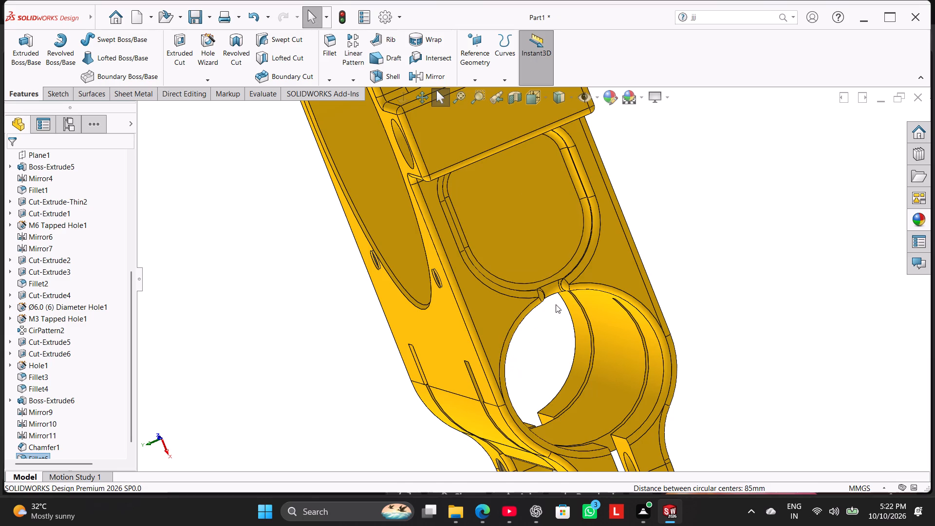
scroll(559, 303, "down", 3)
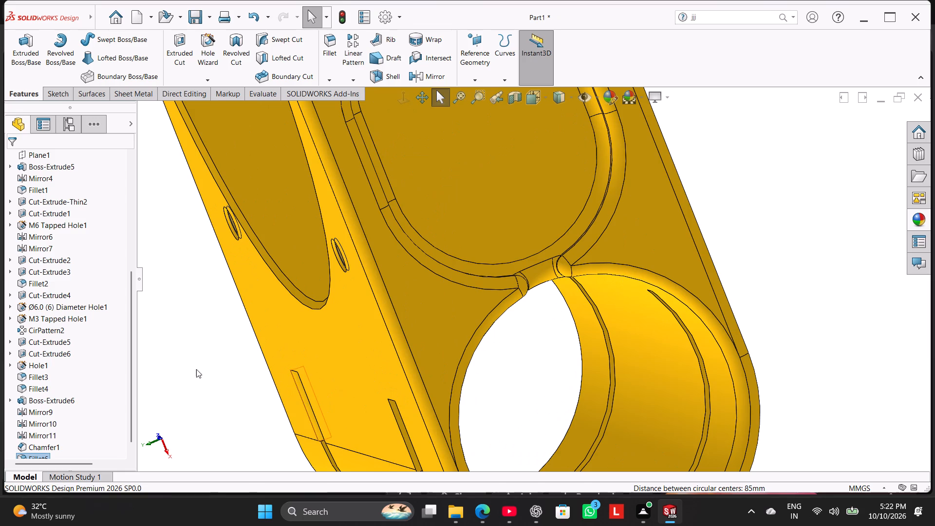
left_click_drag(135, 335, 118, 418)
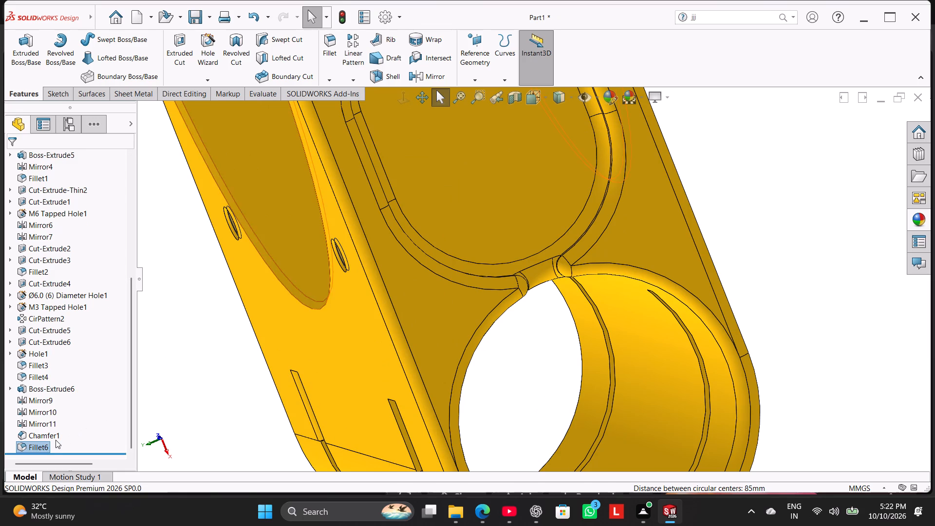
right_click(47, 443)
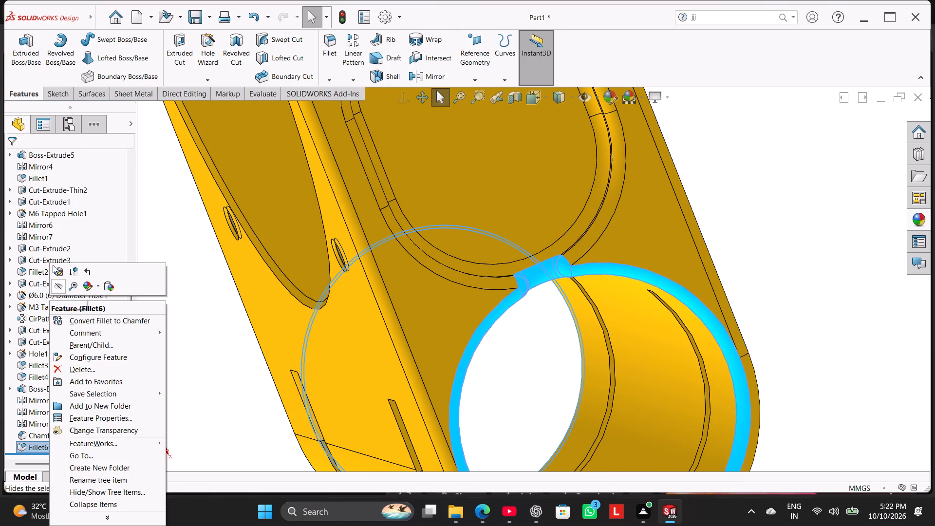
left_click(60, 270)
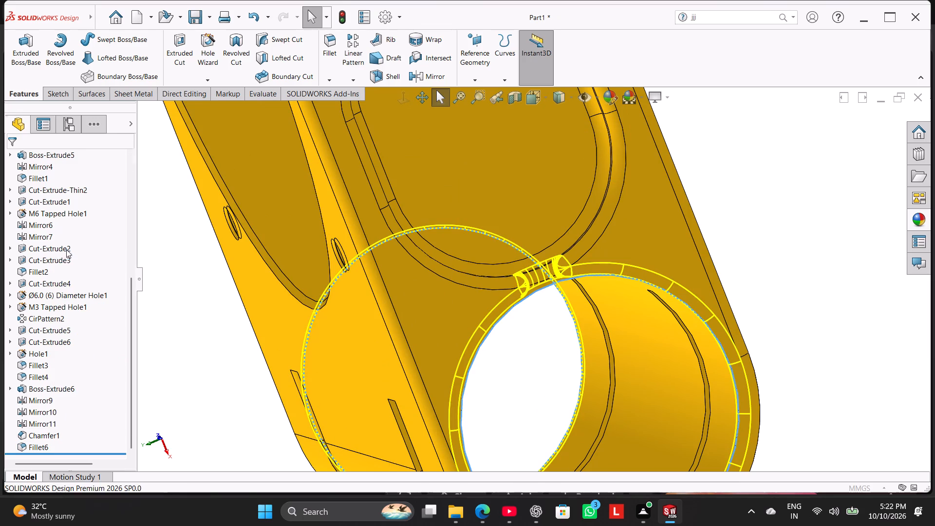
right_click(63, 249)
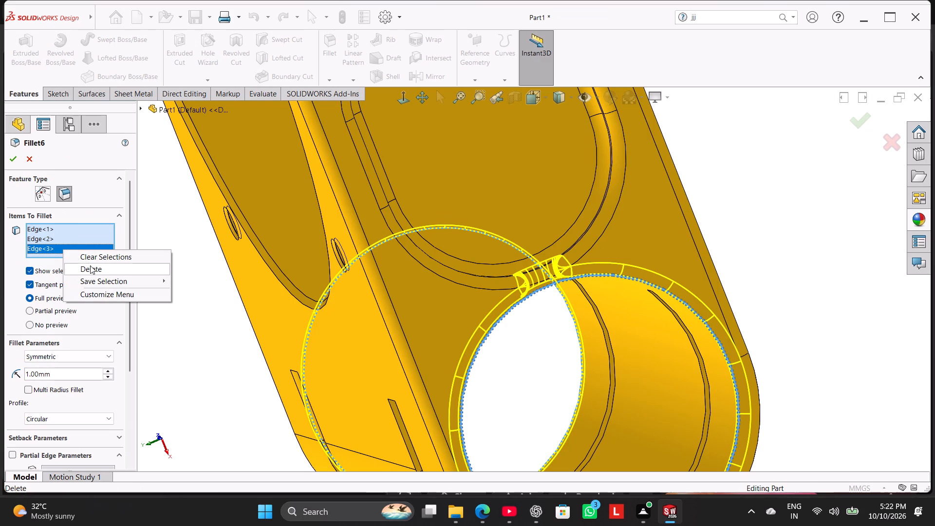
left_click(93, 269)
scroll(584, 267, "down", 3)
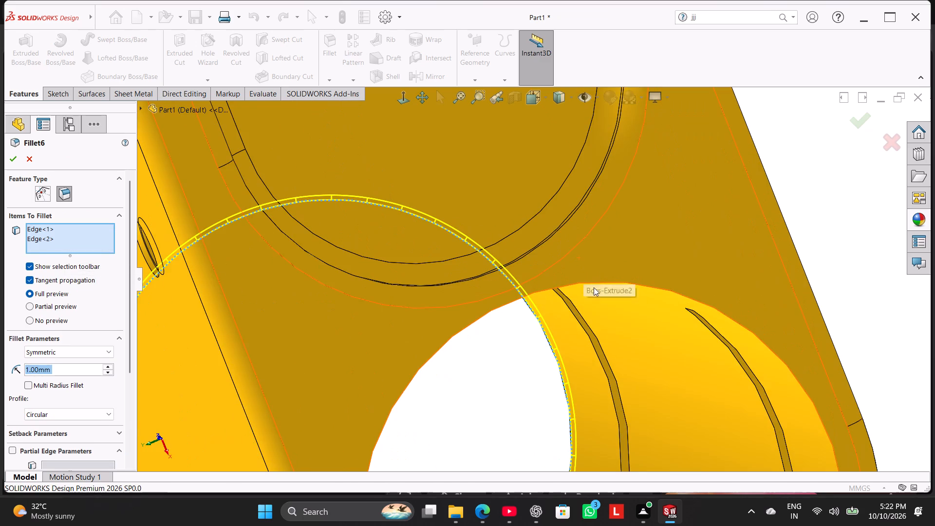
middle_click_drag(603, 328, 600, 307)
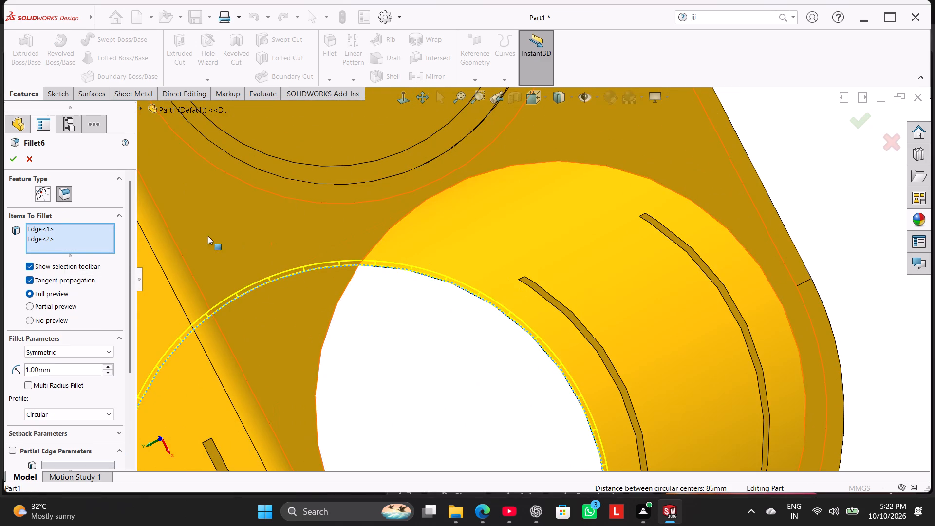
left_click(10, 161)
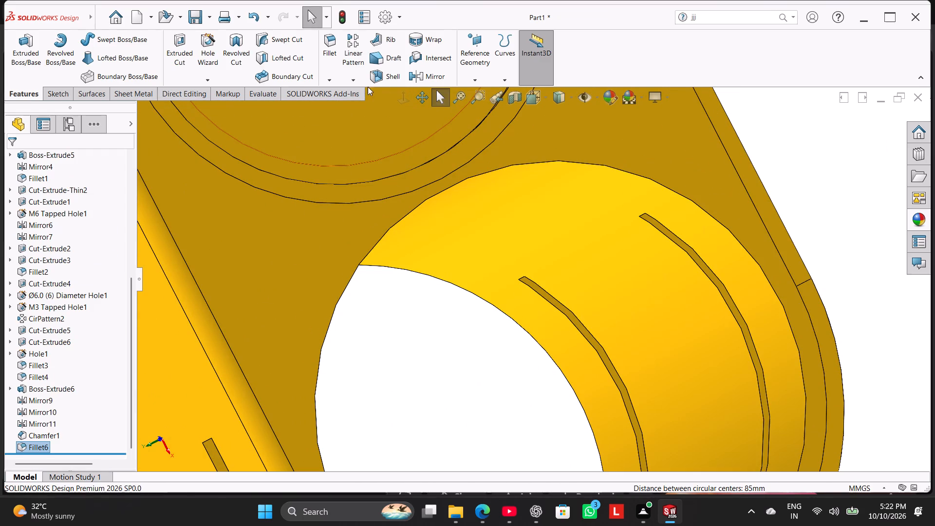
Chamfer the circular rear edges of both side clamp bores with a distance of 0.5 mm at 45°.
left_click(331, 78)
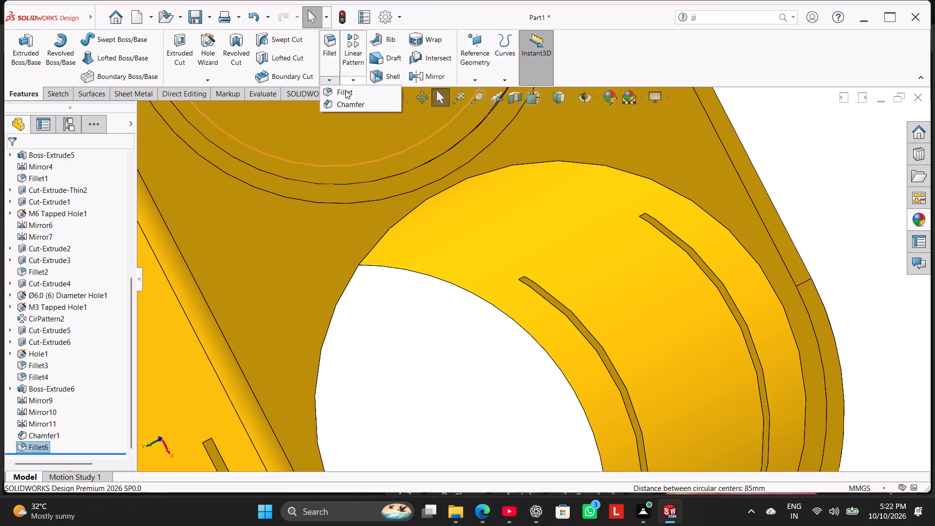
left_click(356, 104)
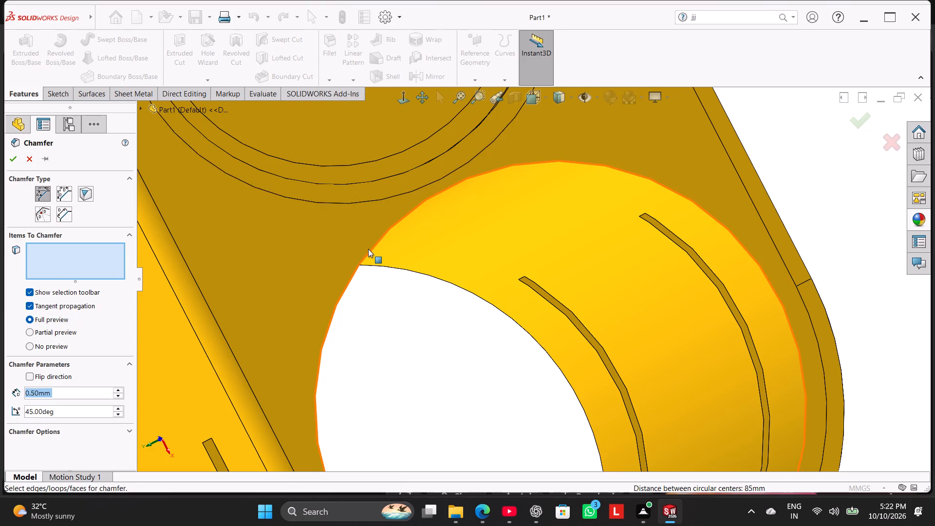
left_click(375, 243)
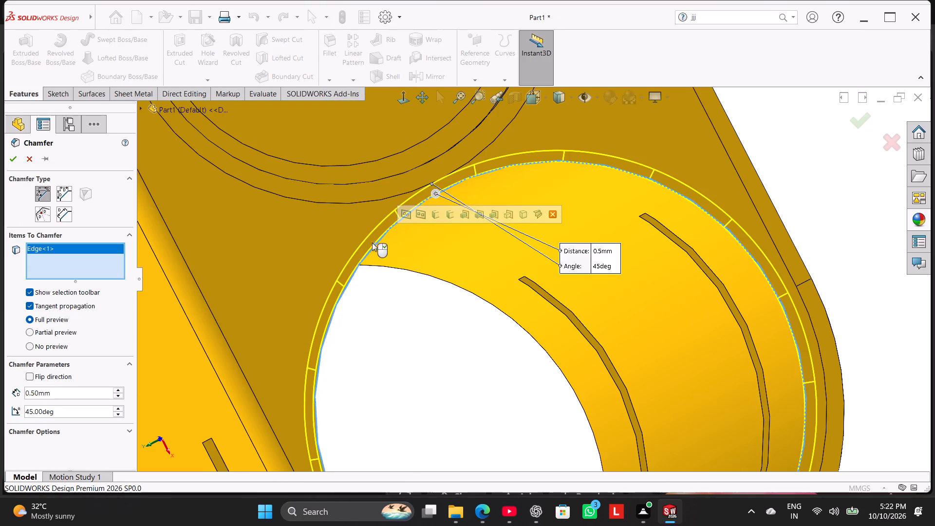
scroll(371, 243, "up", 8)
scroll(379, 140, "down", 1)
scroll(380, 140, "up", 5)
scroll(455, 143, "down", 4)
left_click(439, 191)
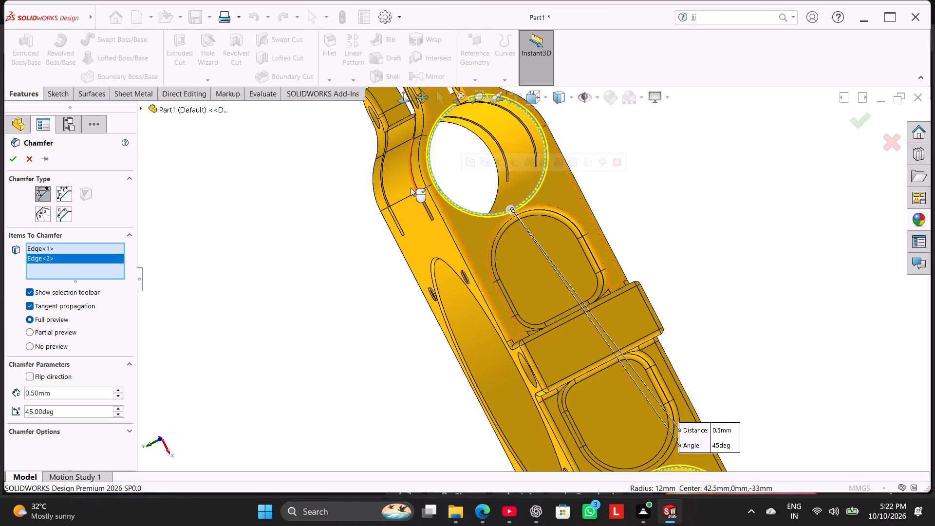
scroll(626, 139, "up", 2)
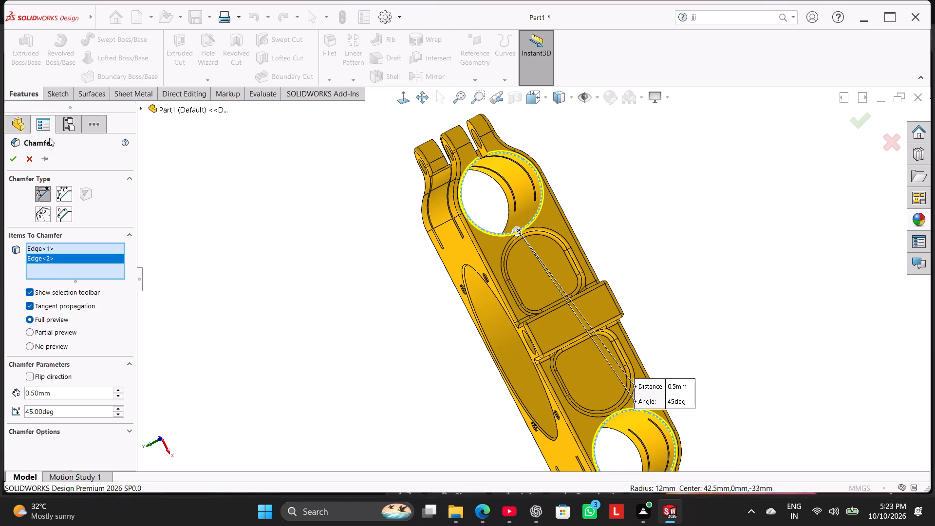
left_click(10, 161)
Save the part in the Completed folder as Carriage Housing, copying the run name from the ChatGPT conversation in Edge.
right_click_drag(253, 276, 352, 202)
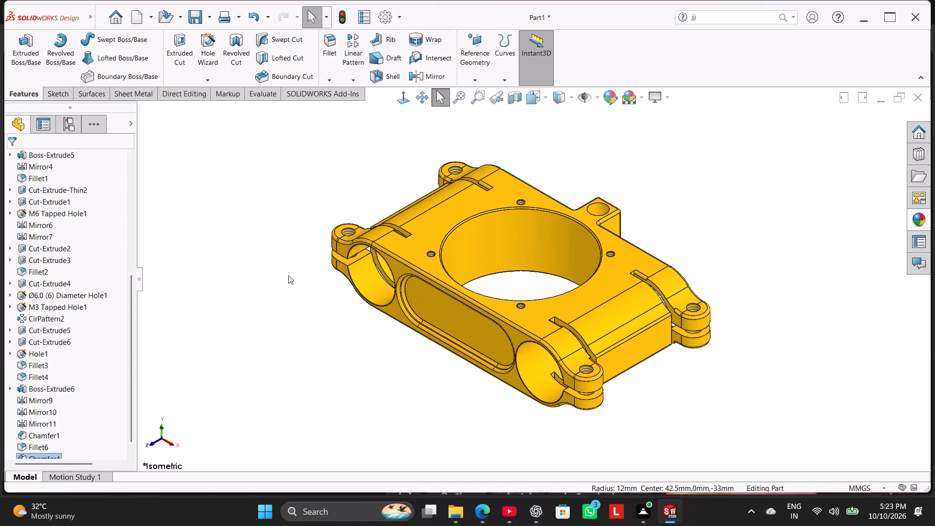
left_click(193, 19)
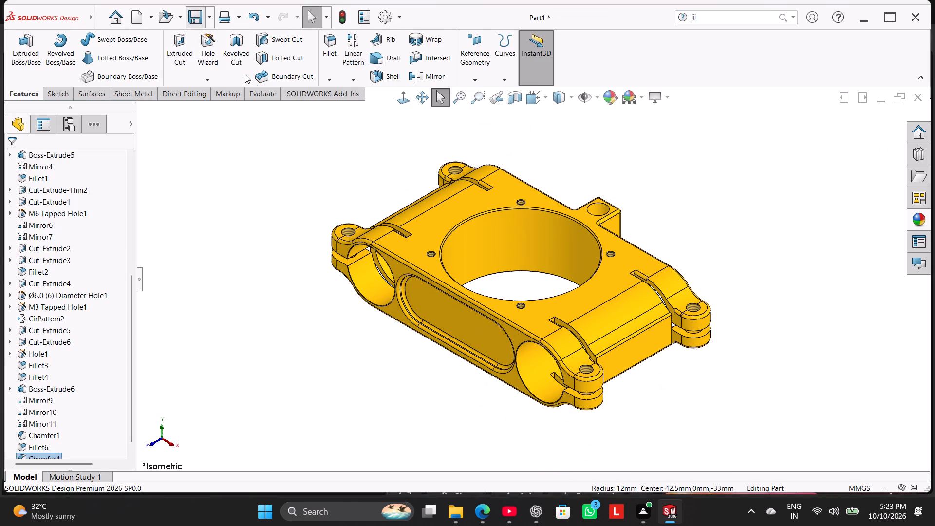
key("ctrl+v")
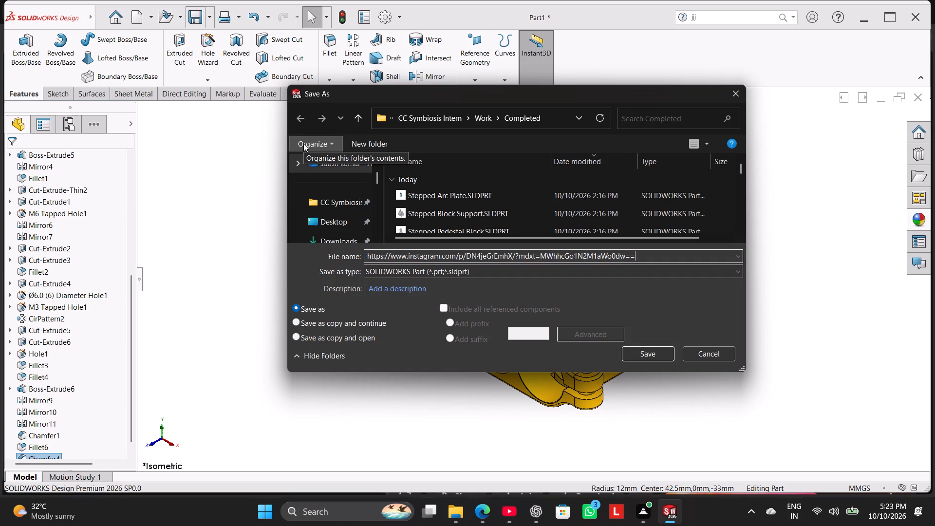
key("ctrl+a")
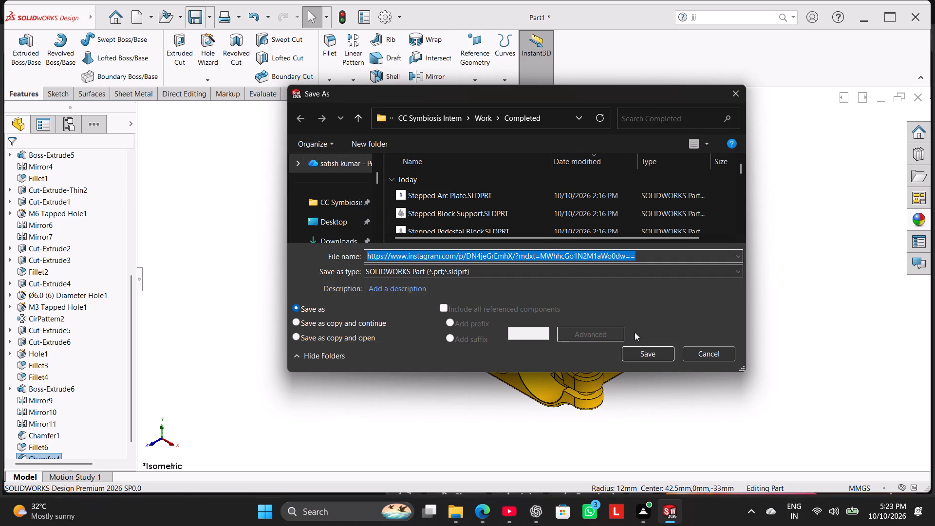
left_click(539, 515)
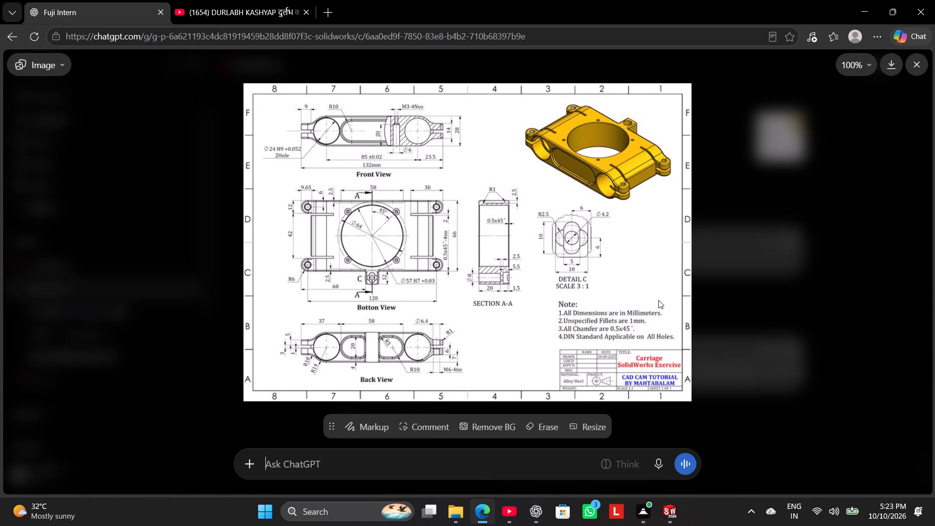
left_click(910, 66)
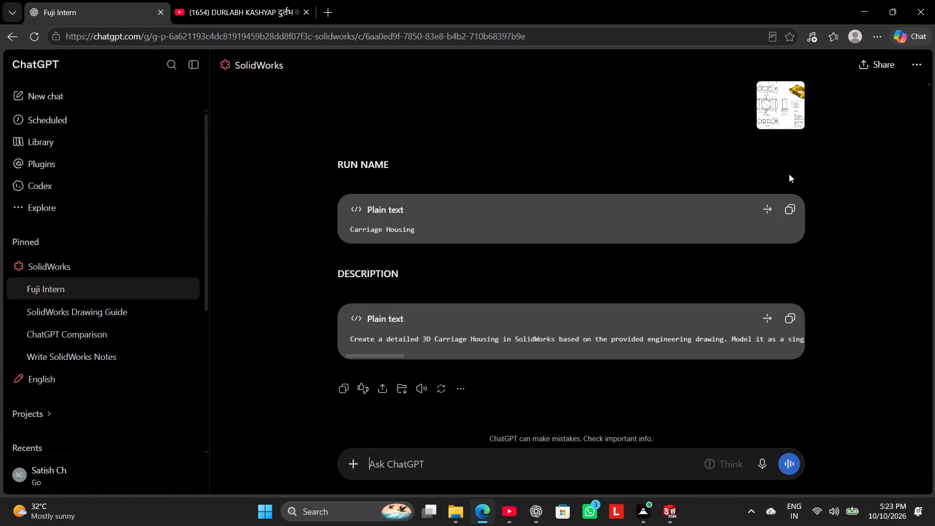
left_click(791, 205)
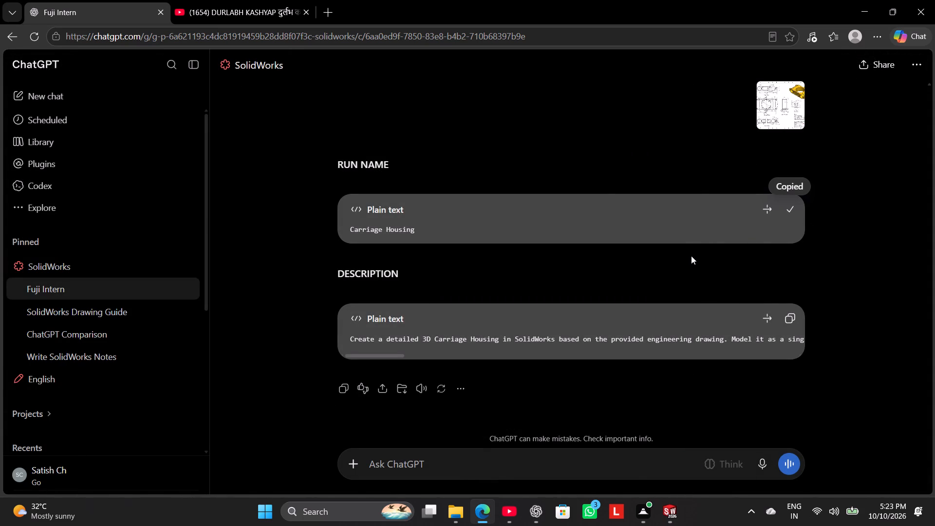
key("alt+Tab")
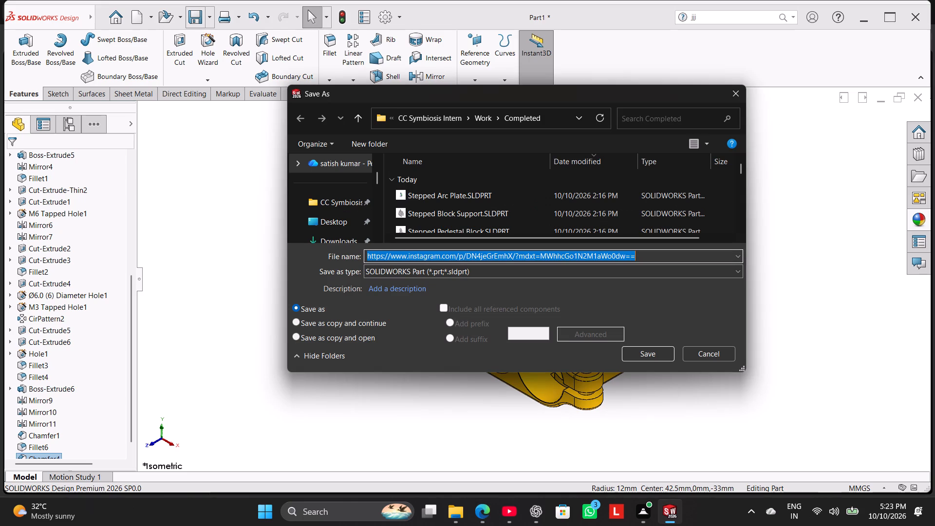
key("ctrl+v")
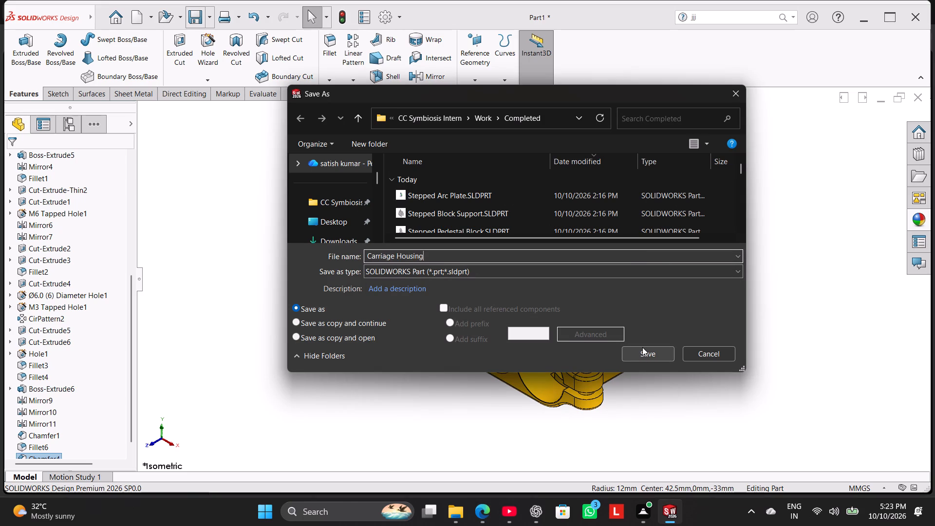
left_click(642, 347)
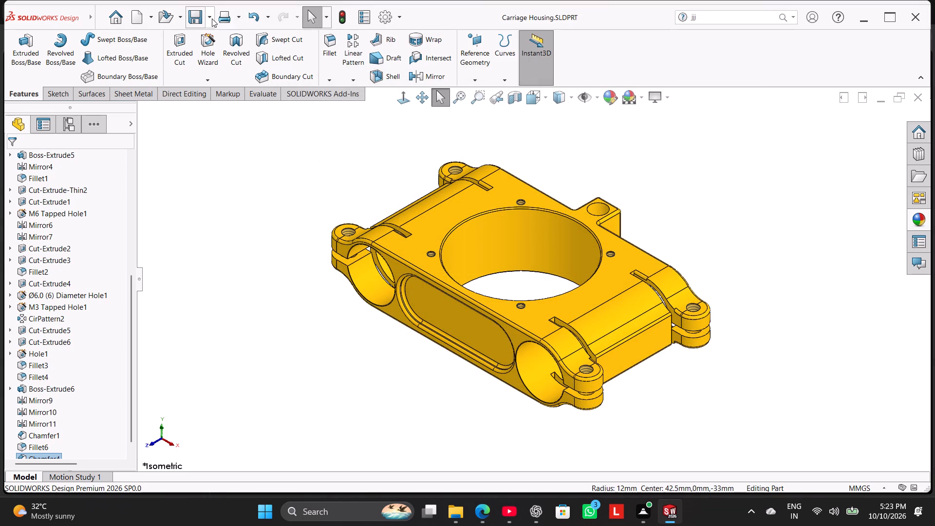
Save a PDF copy of the part as Carriage Housing.pdf in the Completed folder.
left_click(212, 19)
left_click(219, 47)
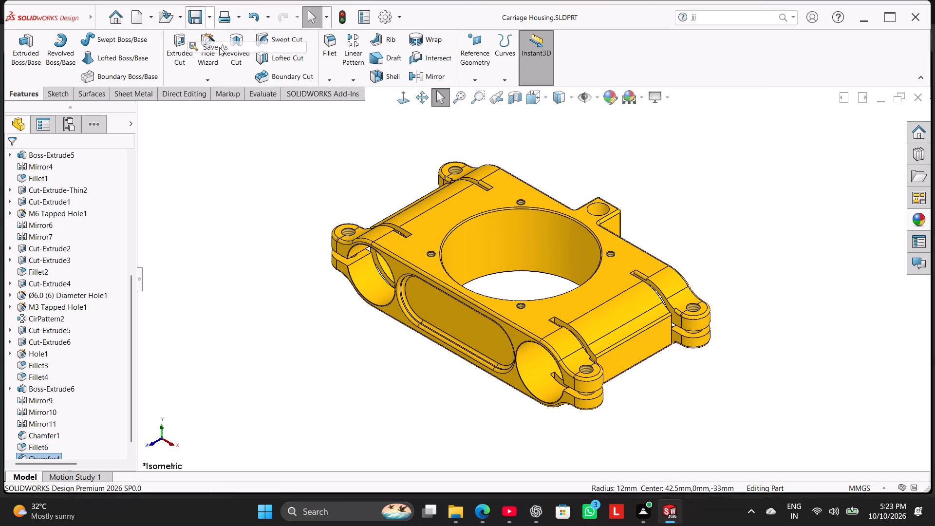
left_click(450, 274)
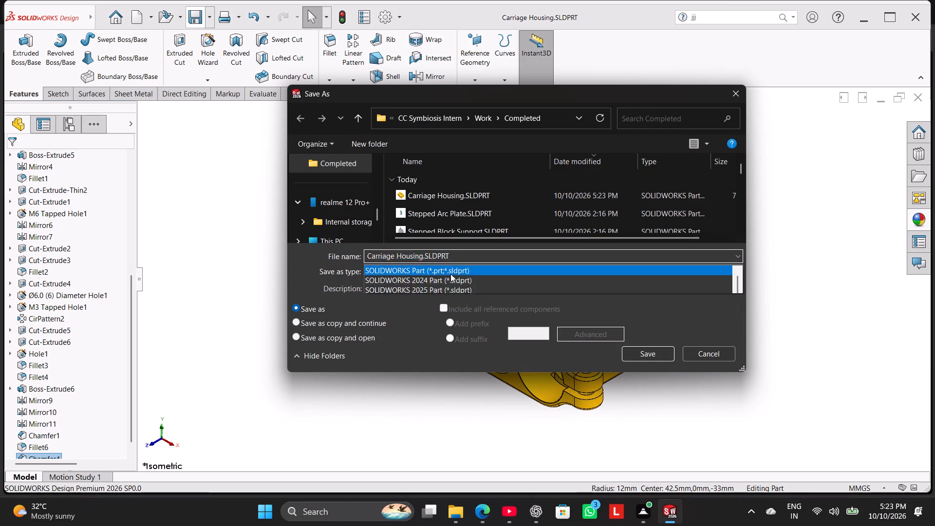
left_click(456, 96)
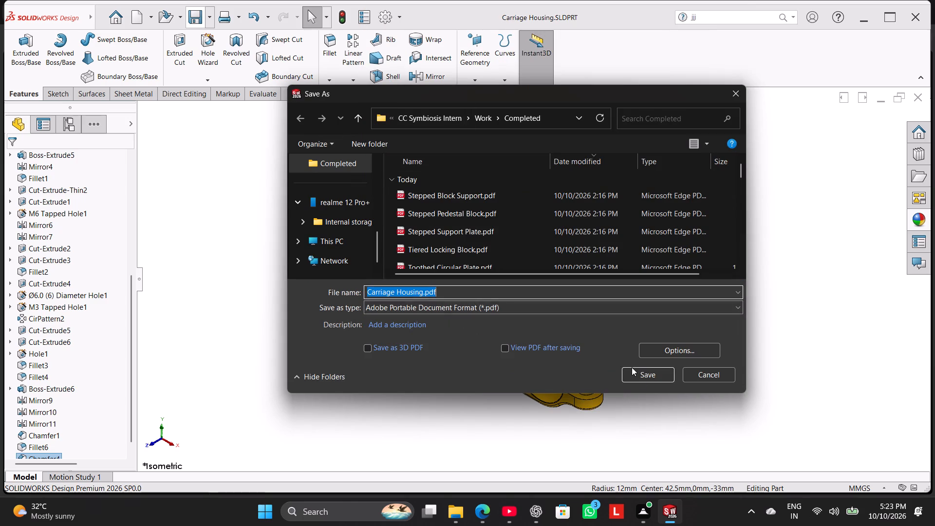
left_click(638, 379)
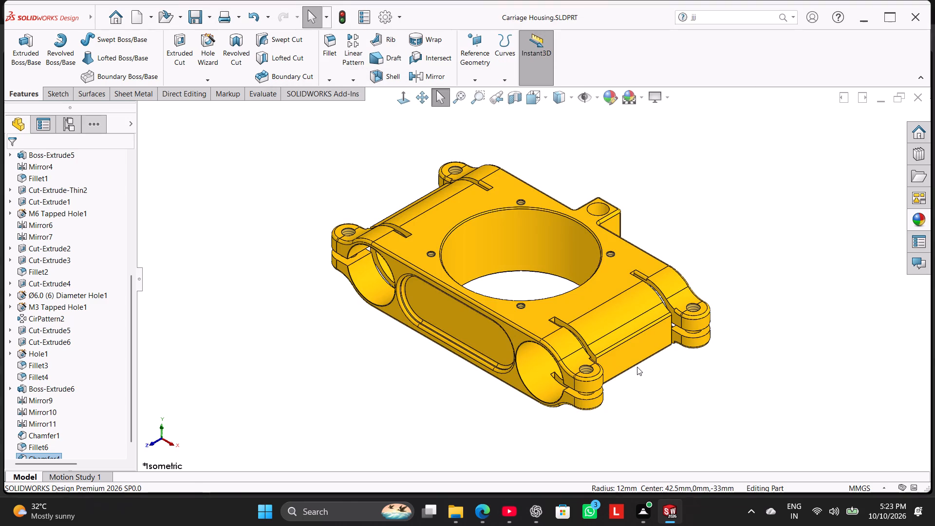